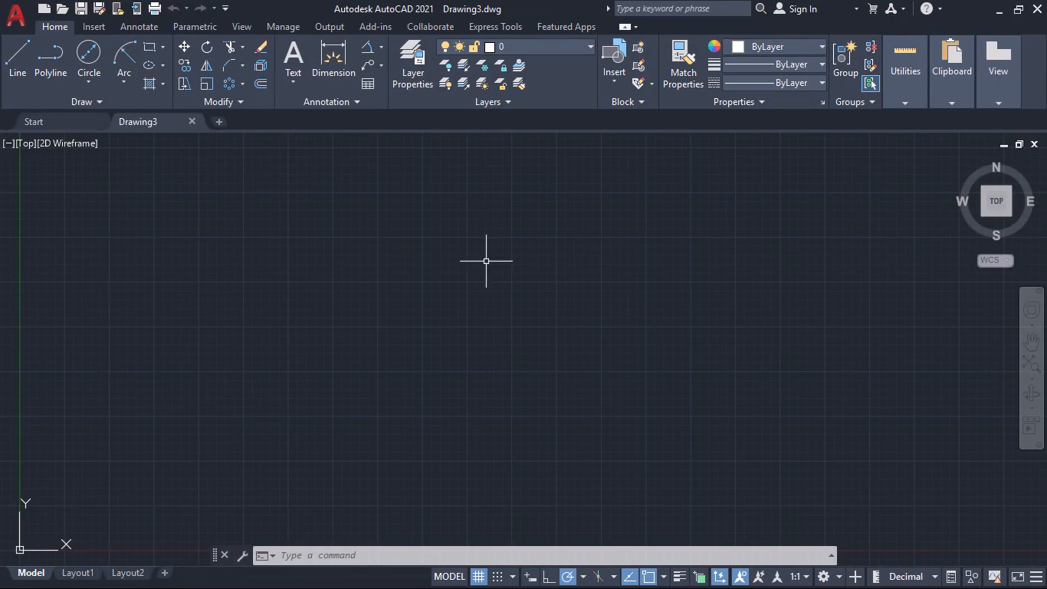
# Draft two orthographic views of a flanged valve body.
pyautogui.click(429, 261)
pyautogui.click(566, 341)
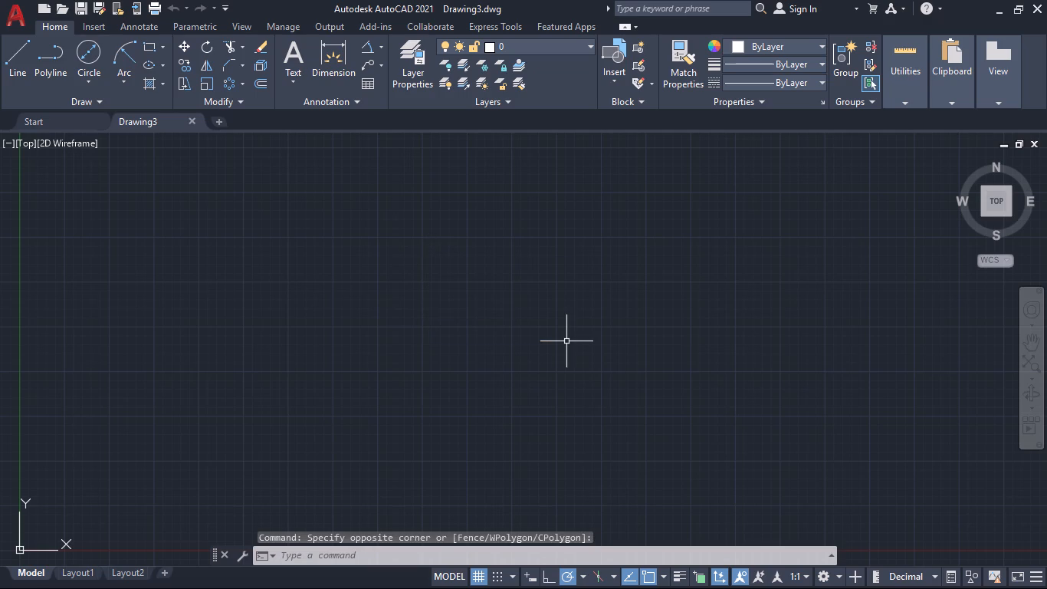
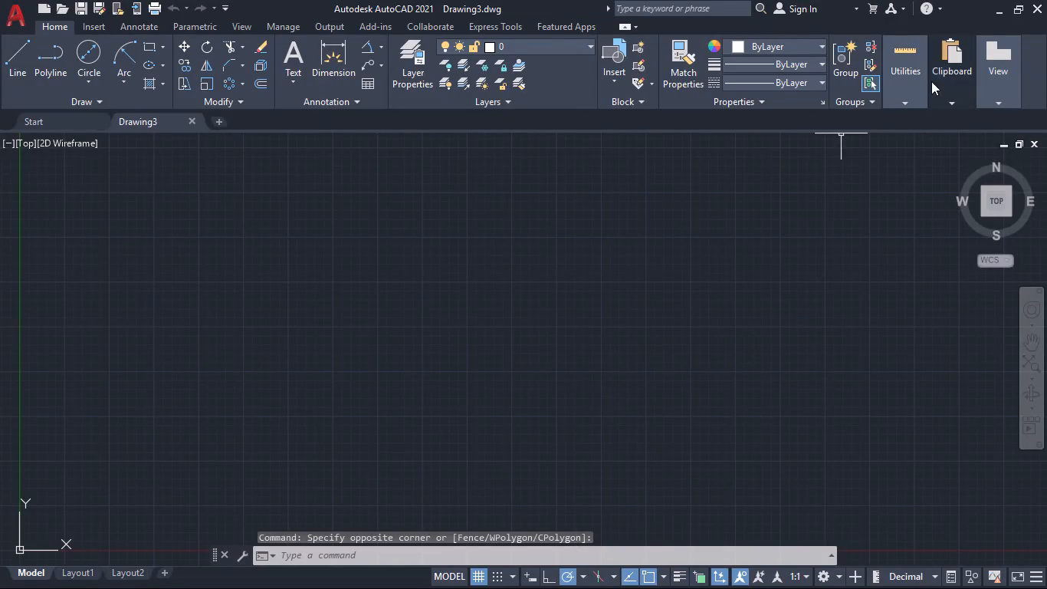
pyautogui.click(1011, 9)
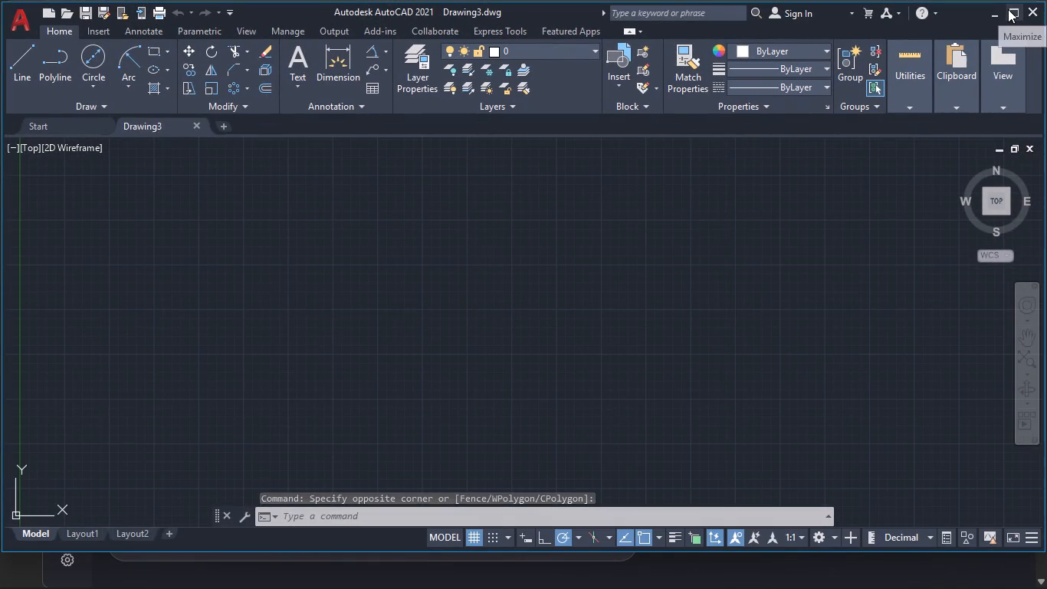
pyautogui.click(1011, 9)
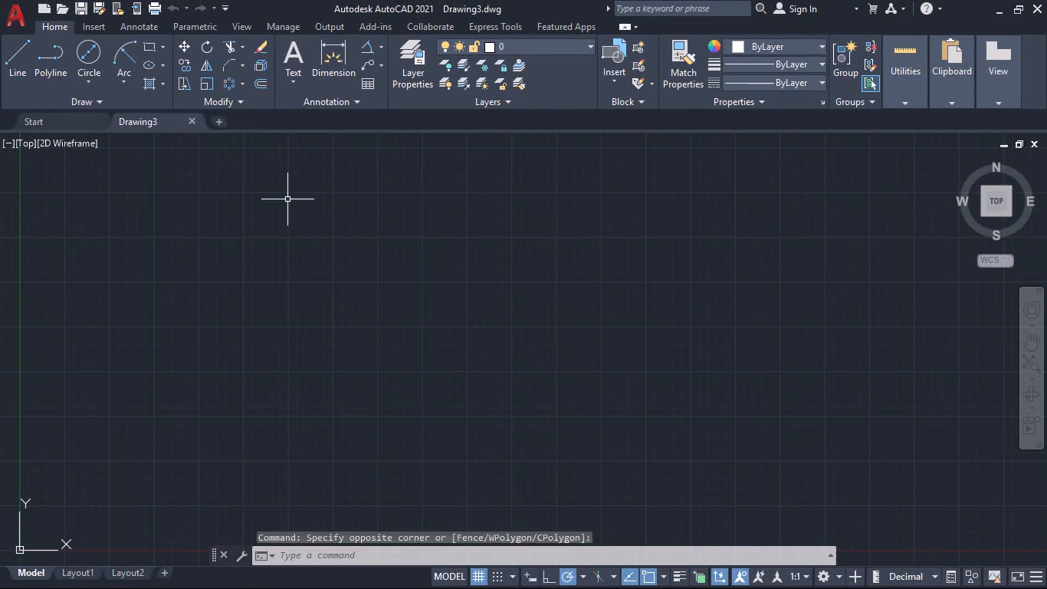
# Configure the drawing units with length precision 0 and an insertion scale of millimeters.
pyautogui.write('un')
pyautogui.press('Return')
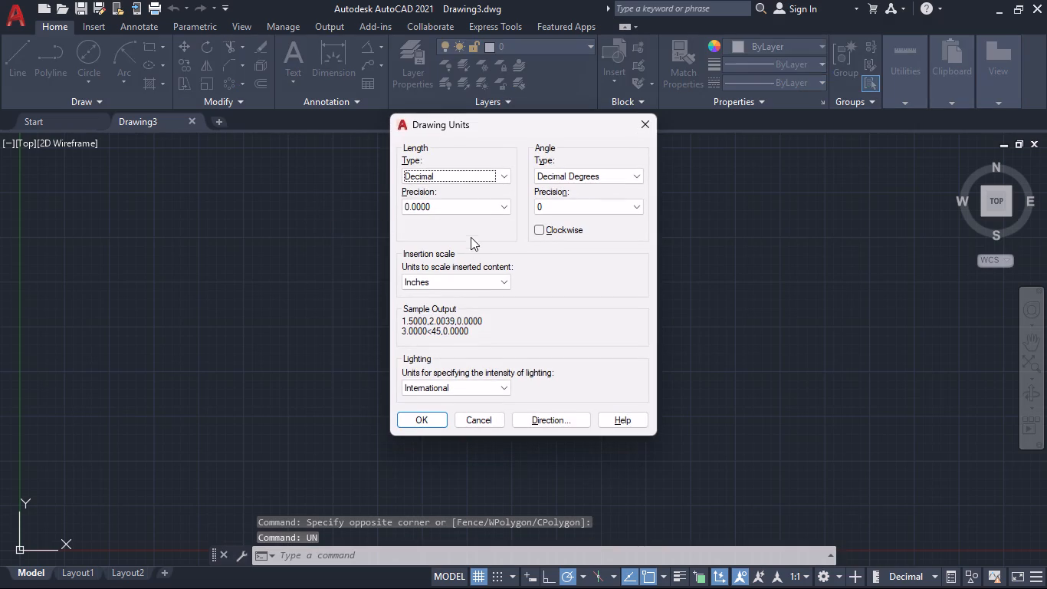
pyautogui.click(484, 212)
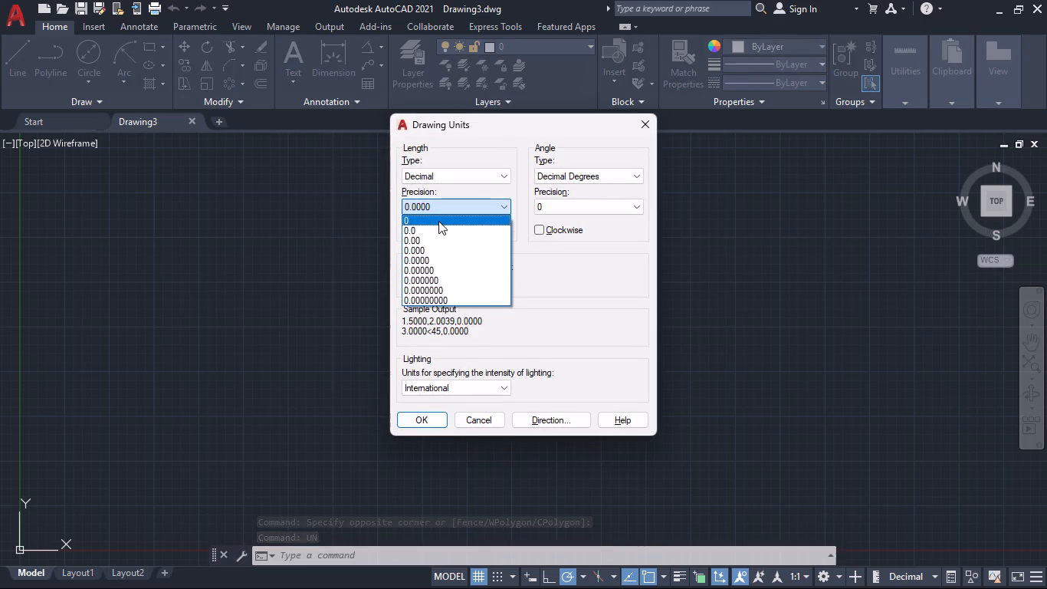
pyautogui.click(438, 221)
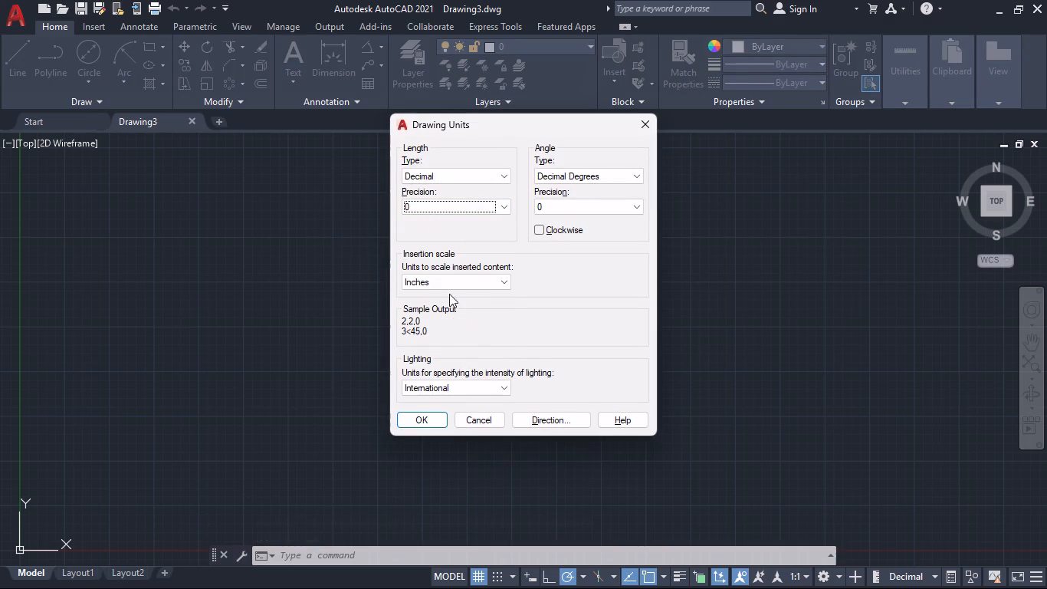
pyautogui.click(471, 280)
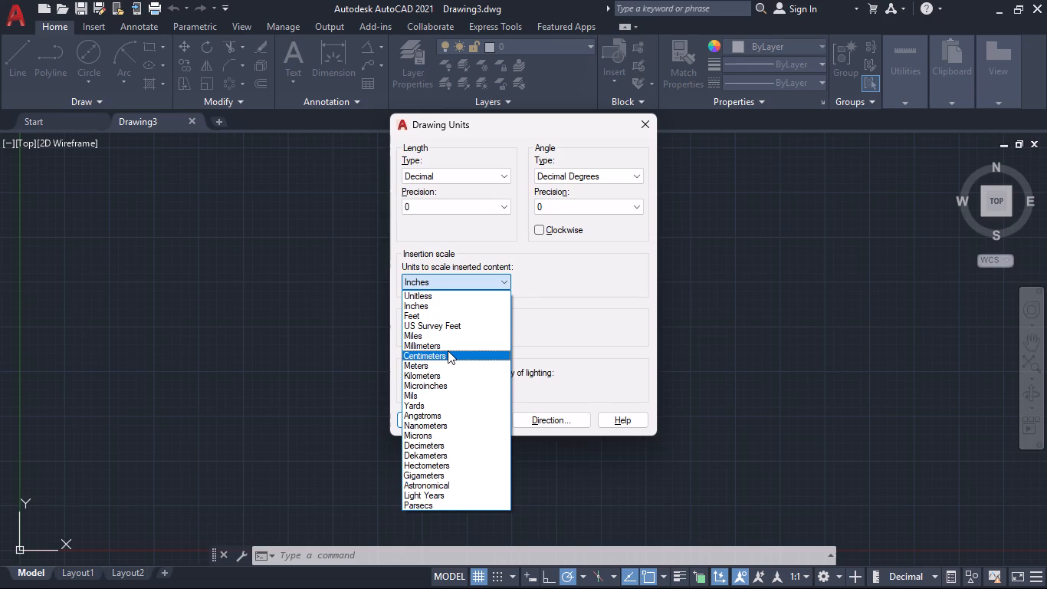
pyautogui.click(450, 347)
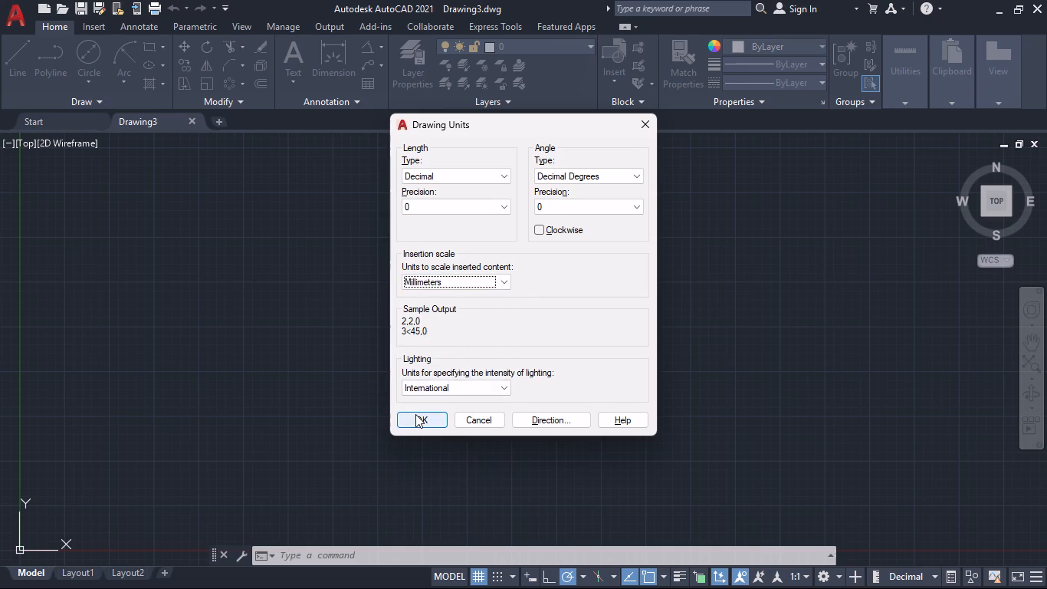
pyautogui.click(415, 414)
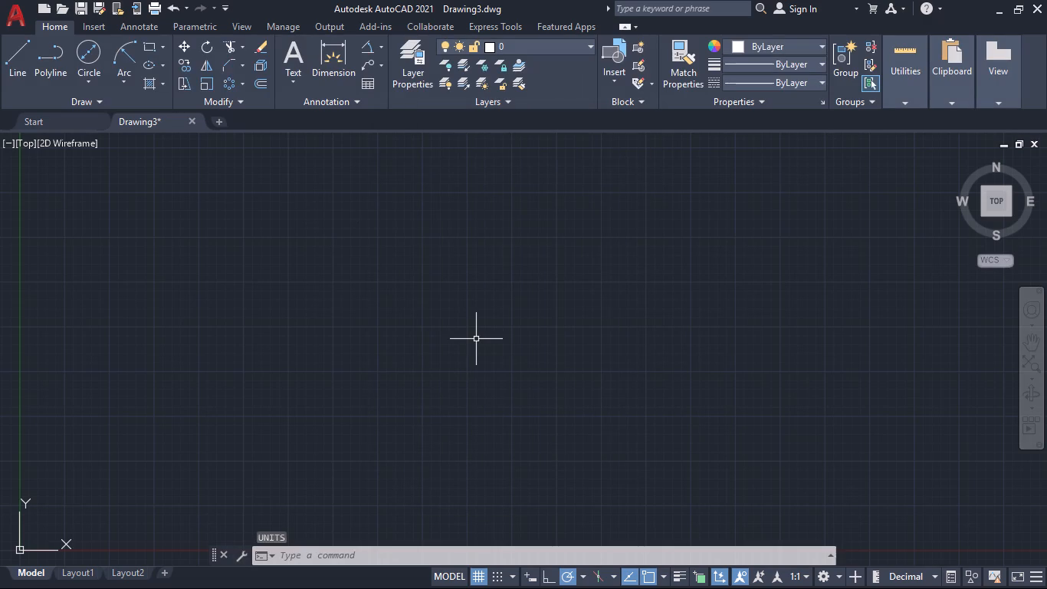
# Modify the Standard dimension style and set its text height to 2.
pyautogui.press('d')
pyautogui.press('Return')
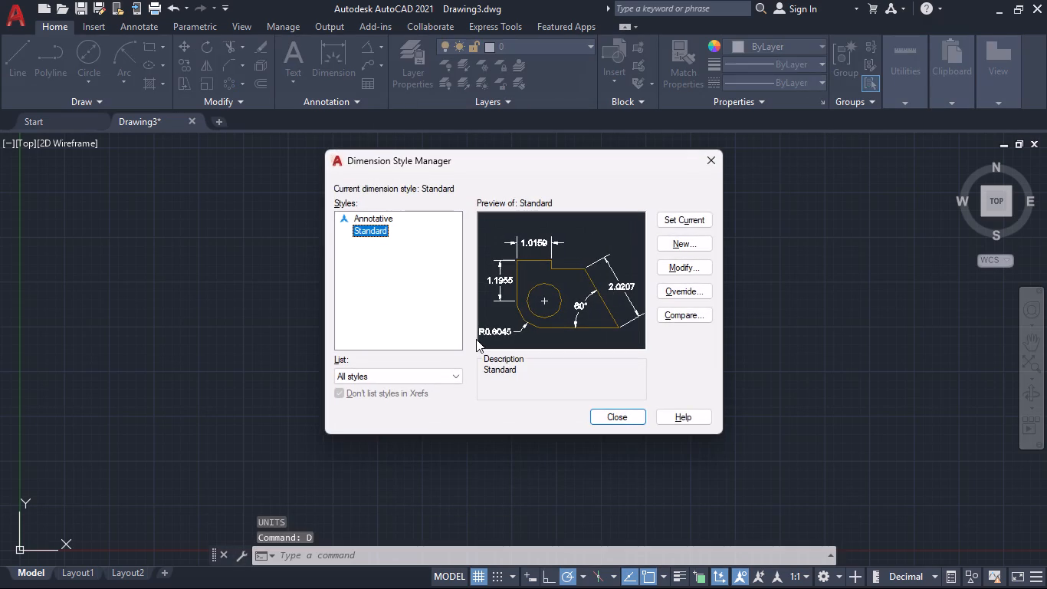
pyautogui.click(691, 263)
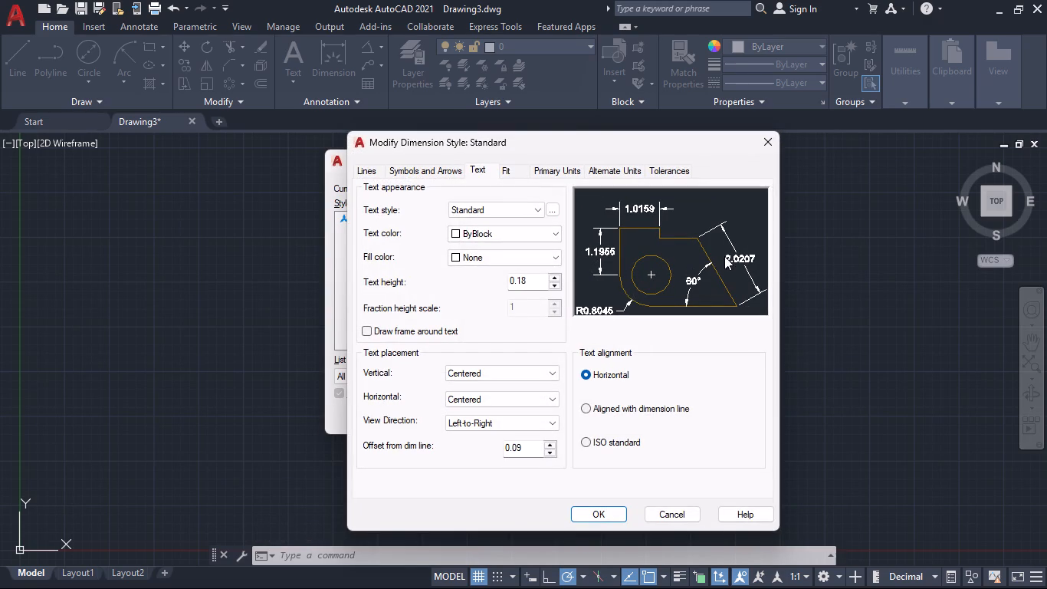
pyautogui.doubleClick(526, 281)
pyautogui.press('2')
pyautogui.press('Return')
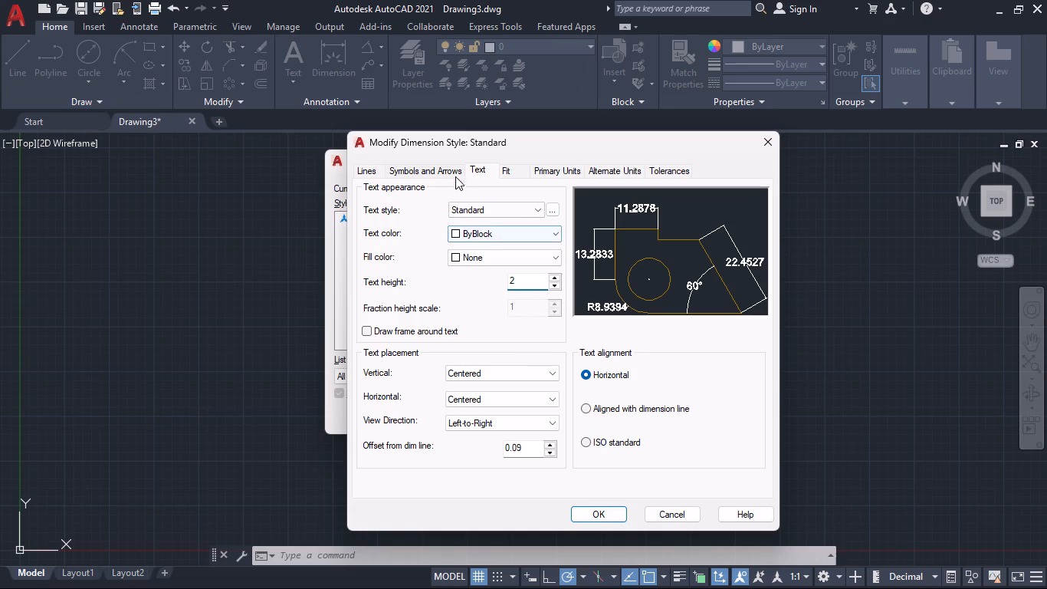
# Set the Standard dimension style's arrow size to 1.75.
pyautogui.click(449, 167)
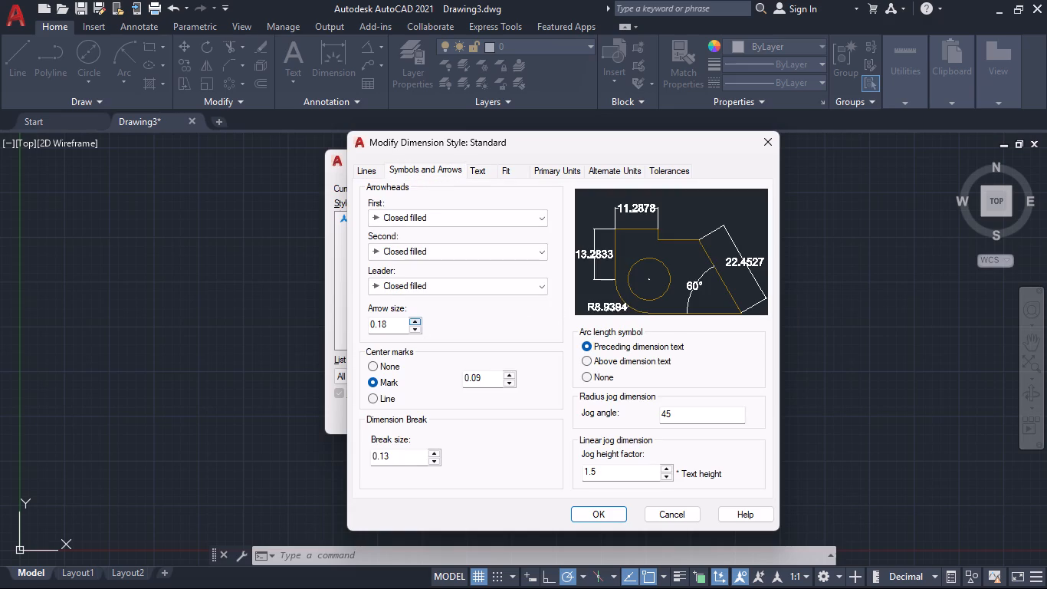
pyautogui.doubleClick(391, 323)
pyautogui.write('1.75')
pyautogui.press('Return')
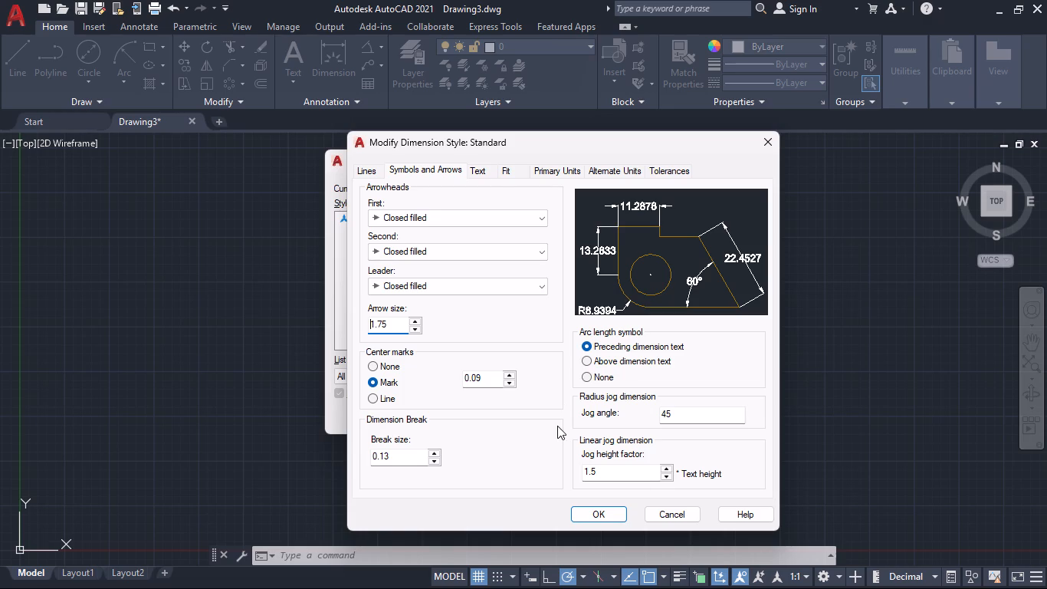
# Set the vertical placement of the dimension text to Above in the Standard style.
pyautogui.click(481, 166)
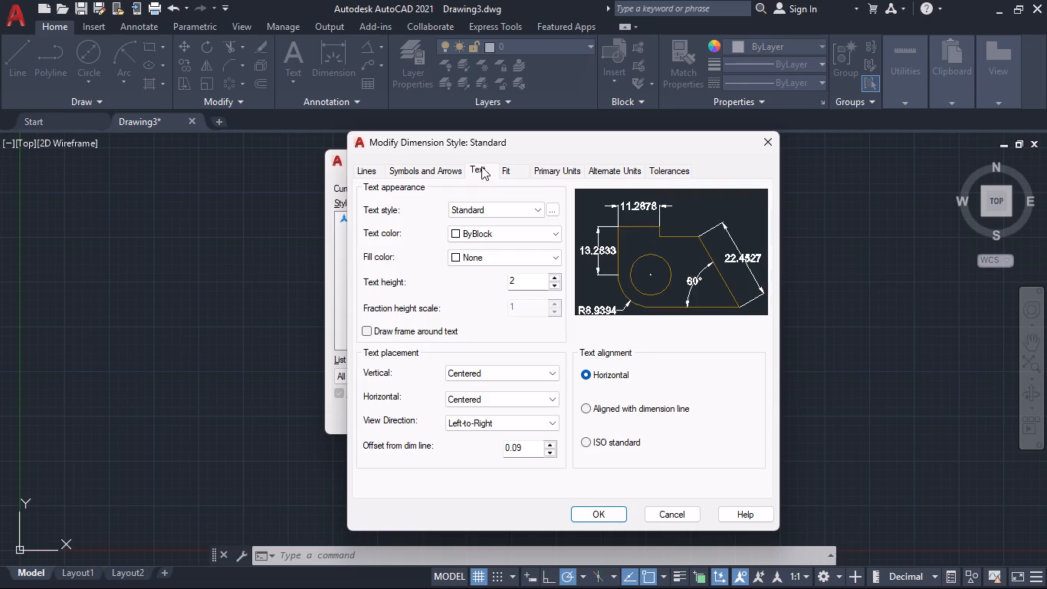
pyautogui.click(501, 372)
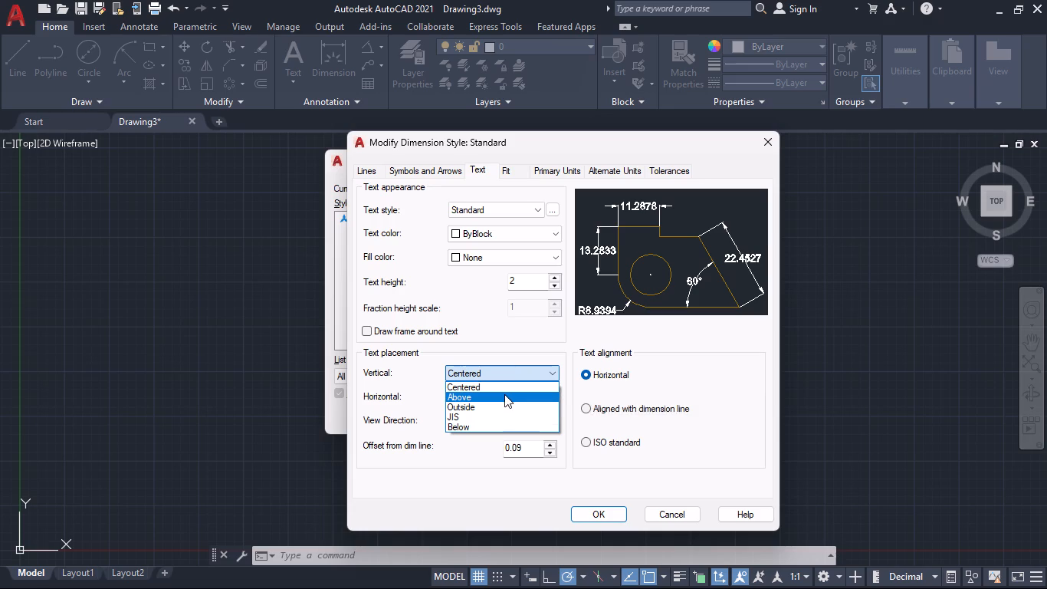
pyautogui.click(504, 394)
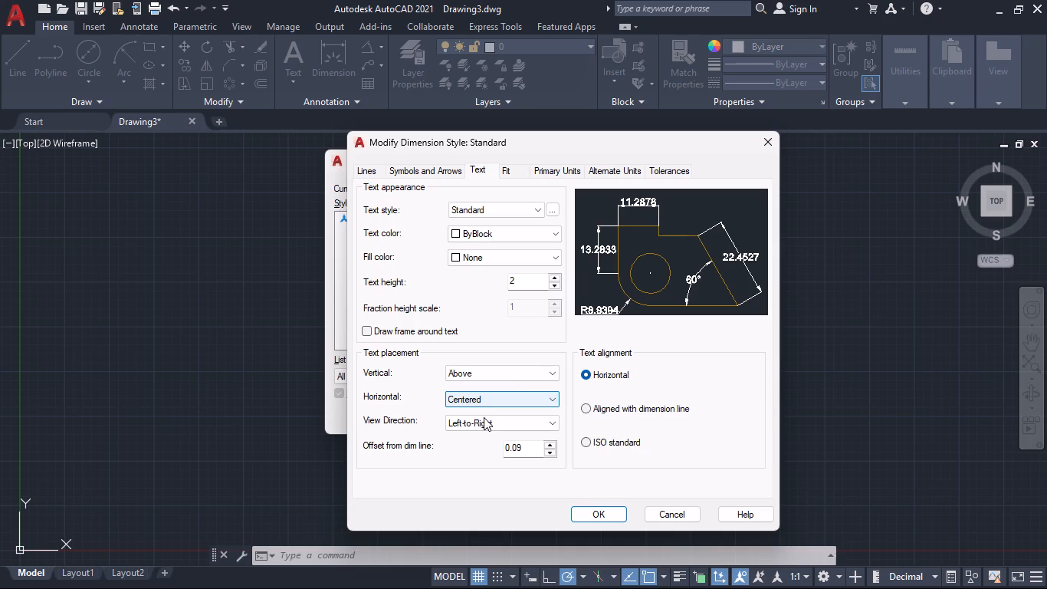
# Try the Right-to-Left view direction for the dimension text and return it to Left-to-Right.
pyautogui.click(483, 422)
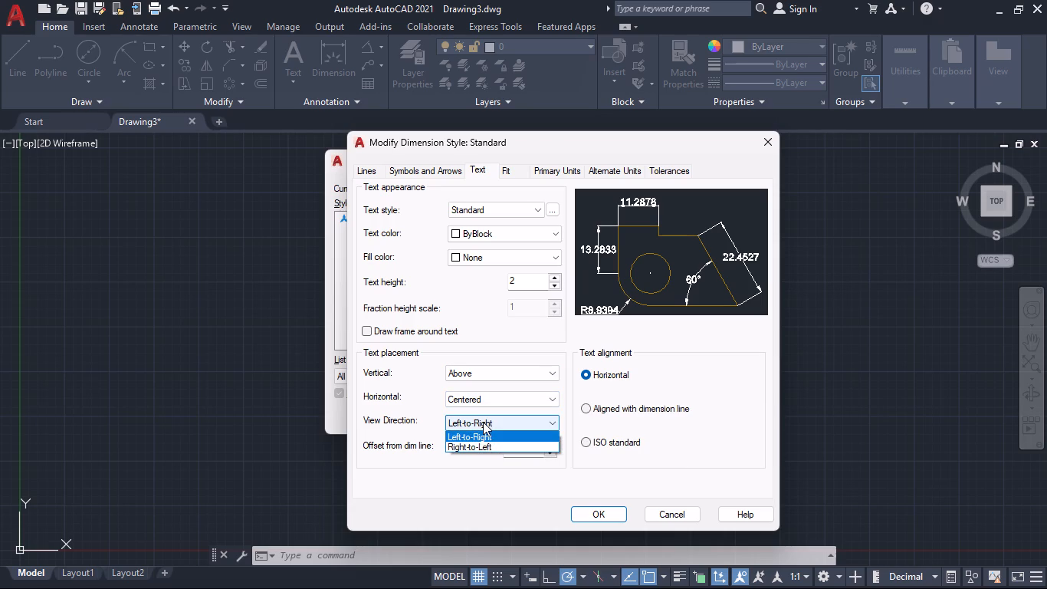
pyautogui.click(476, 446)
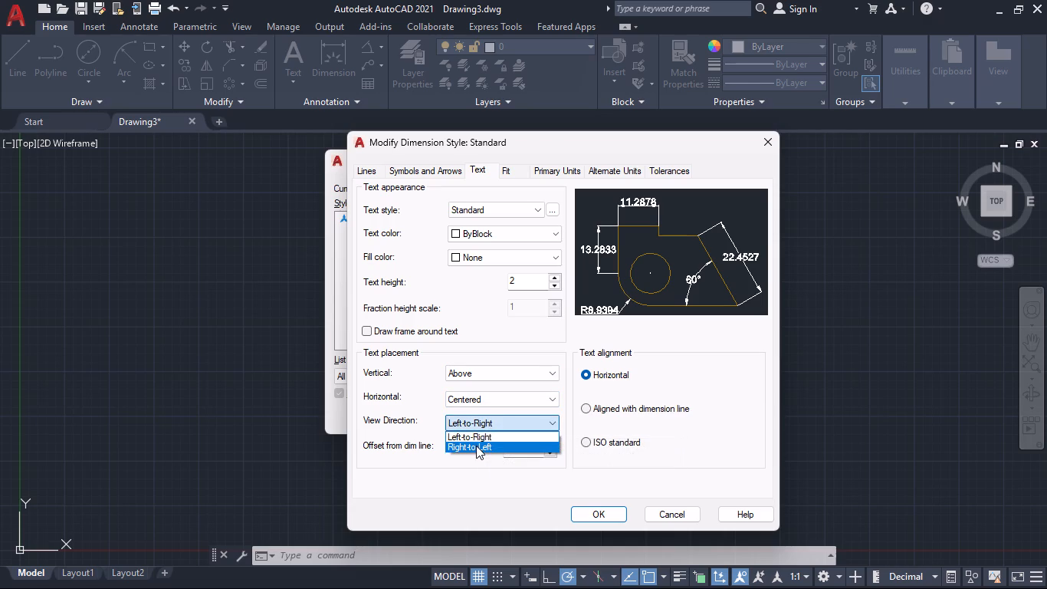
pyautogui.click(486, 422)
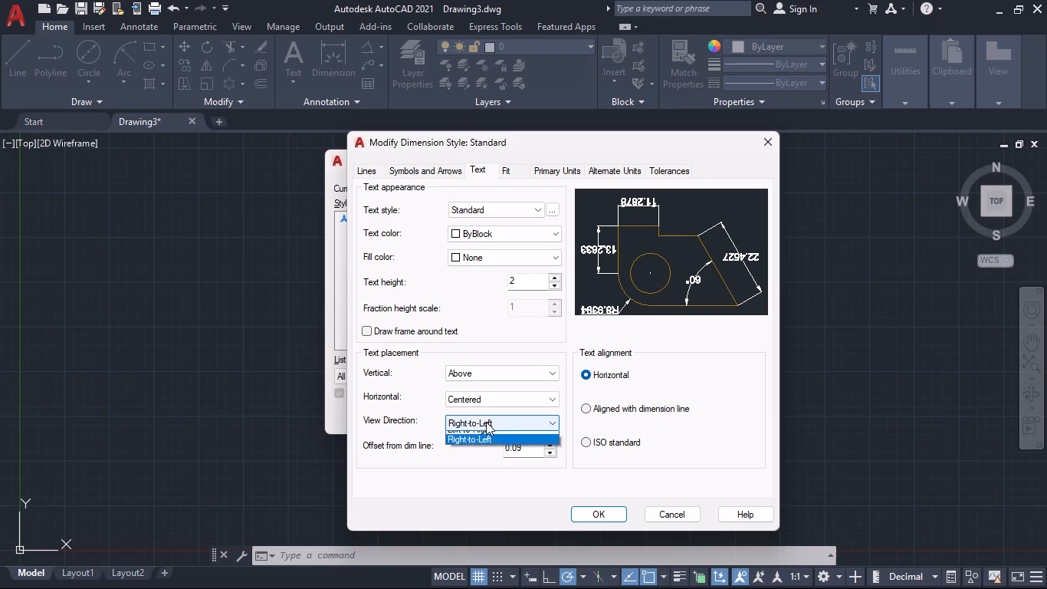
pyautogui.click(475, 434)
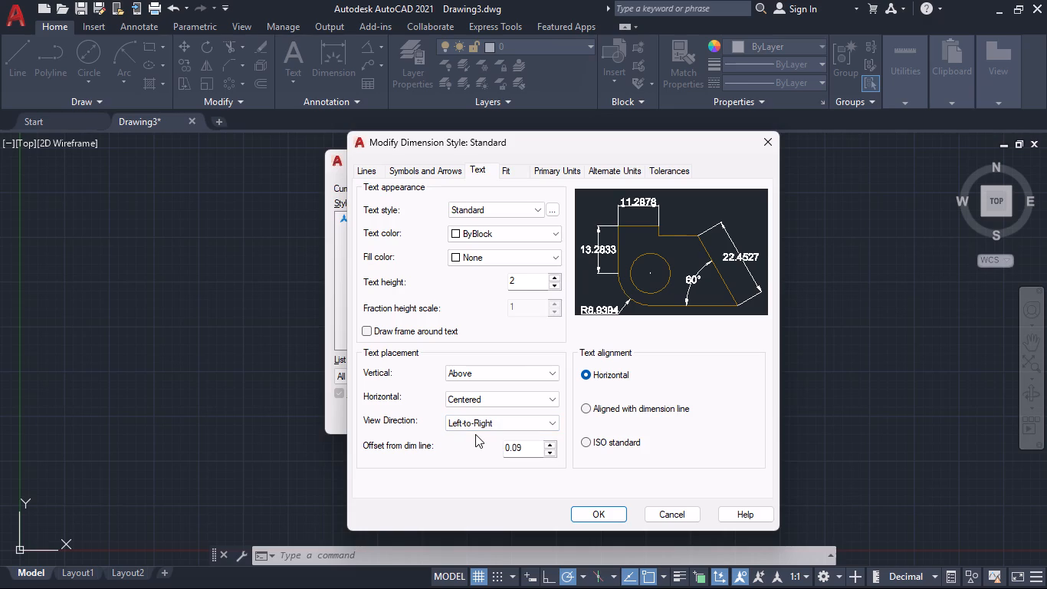
# Set the dimension text alignment to Aligned with dimension line.
pyautogui.click(585, 409)
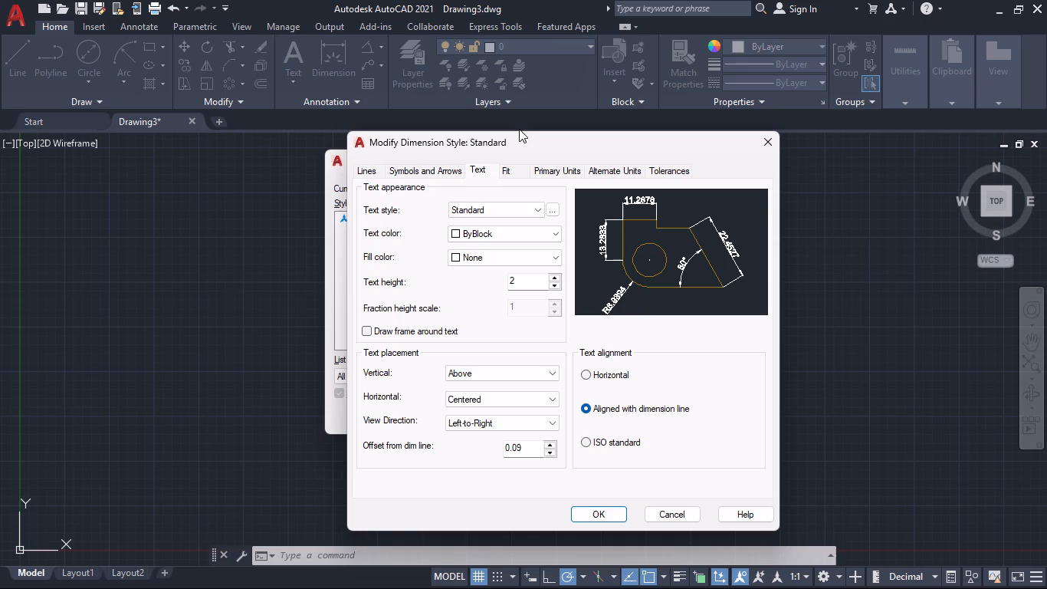
# Set the linear dimension precision to 0, apply the style changes, and make Standard the current dimension style.
pyautogui.click(552, 167)
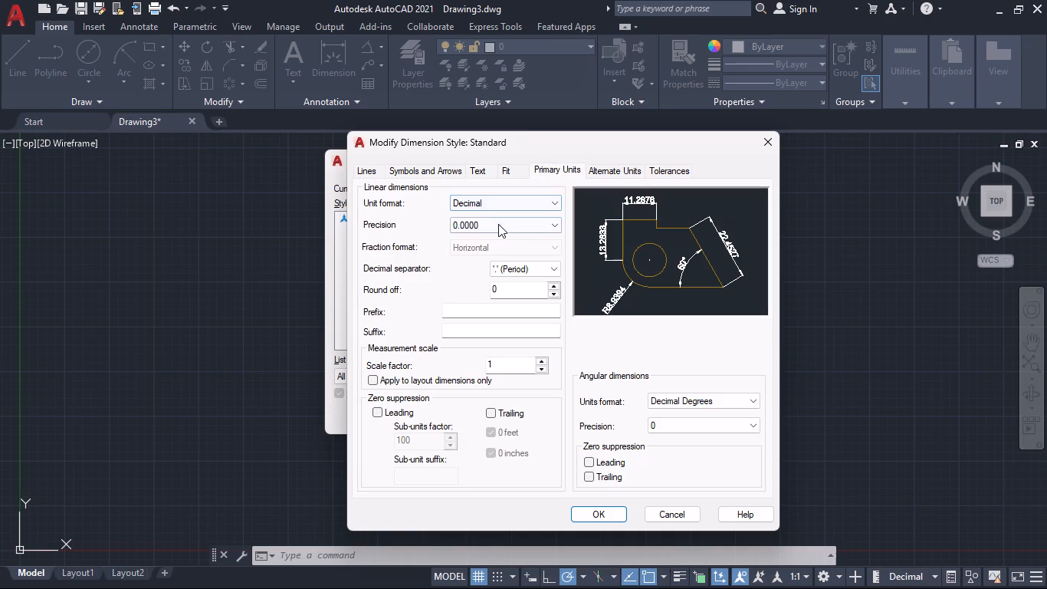
pyautogui.click(497, 224)
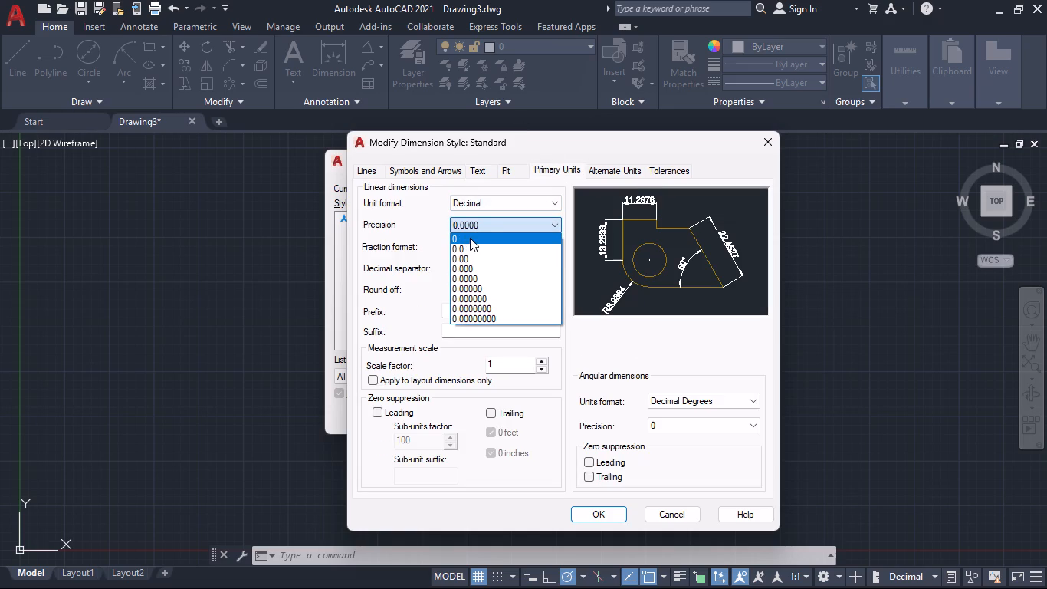
pyautogui.click(470, 238)
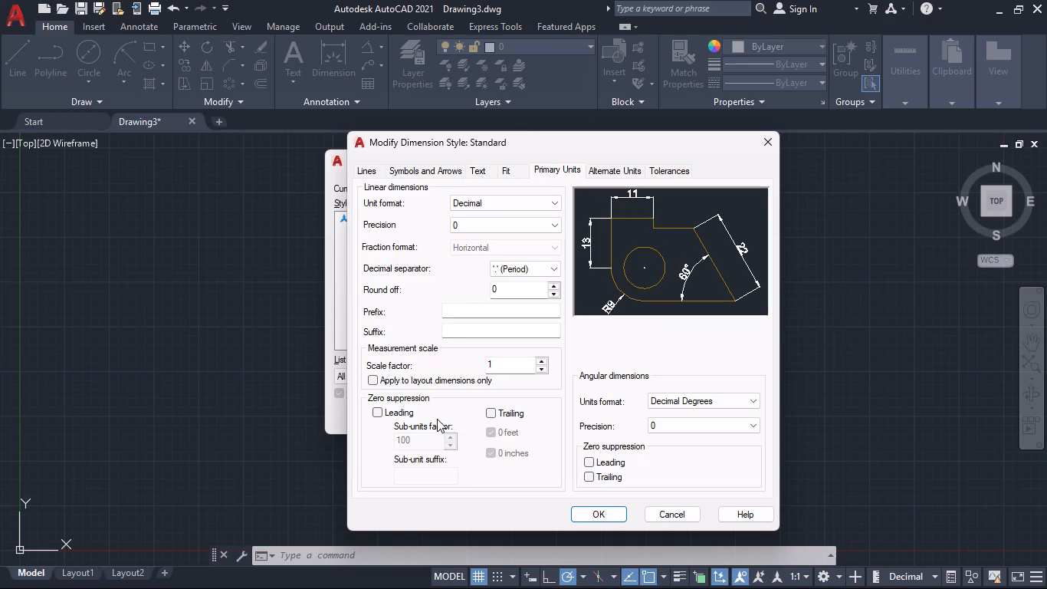
pyautogui.click(589, 506)
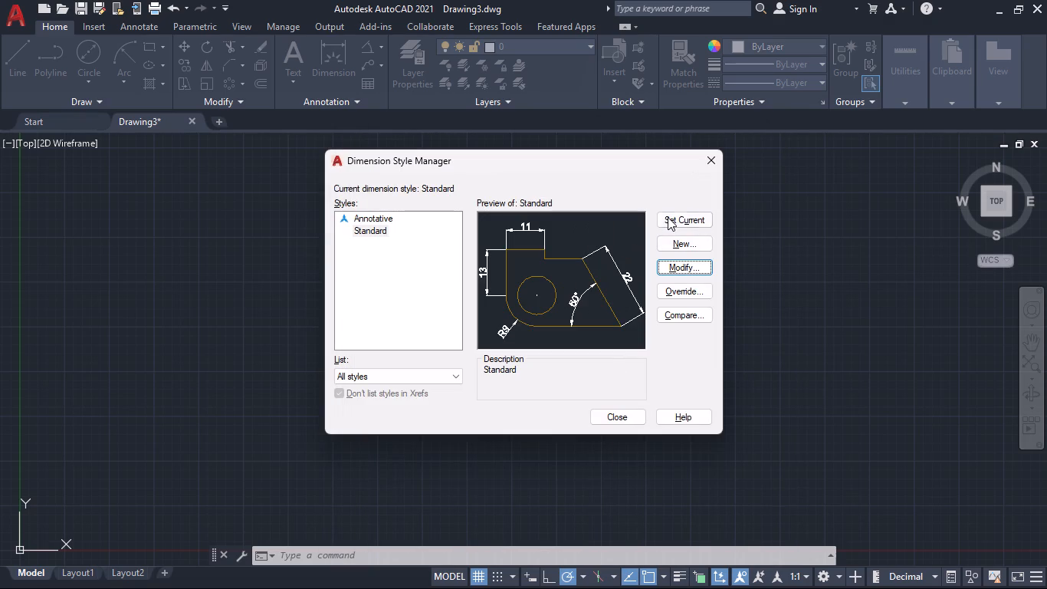
pyautogui.click(668, 217)
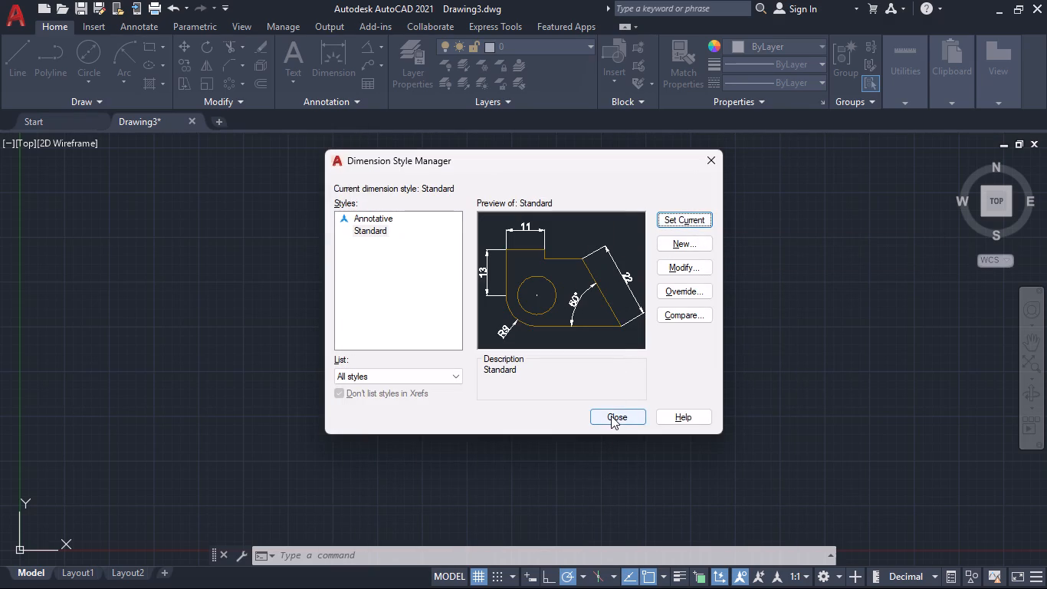
pyautogui.click(611, 416)
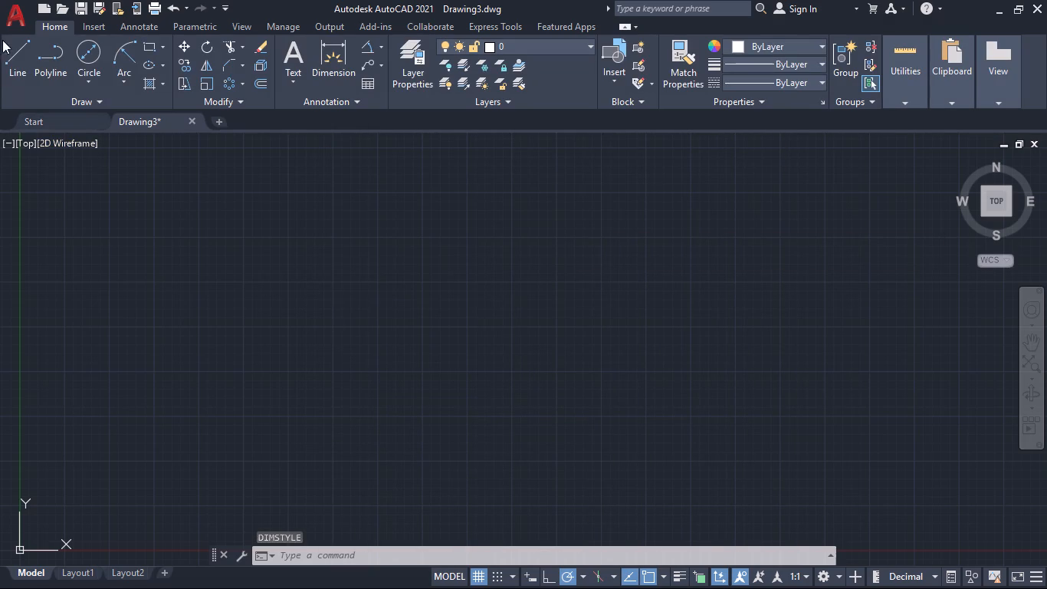
# Draw a rectangle by dimensions with length 22 and width 200, extending upward from its first corner.
pyautogui.click(5, 58)
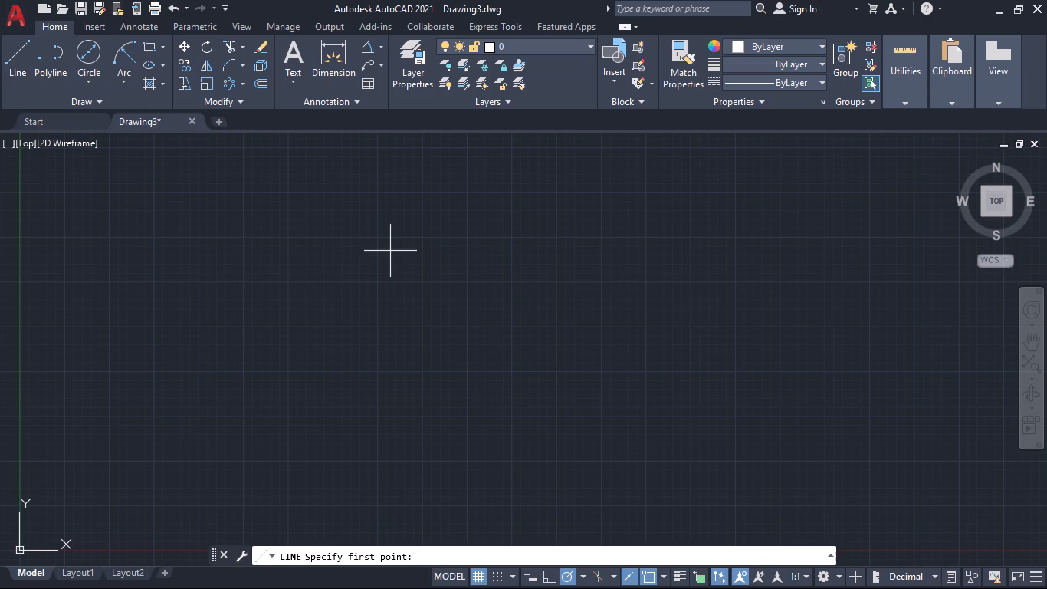
pyautogui.click(150, 48)
pyautogui.click(330, 240)
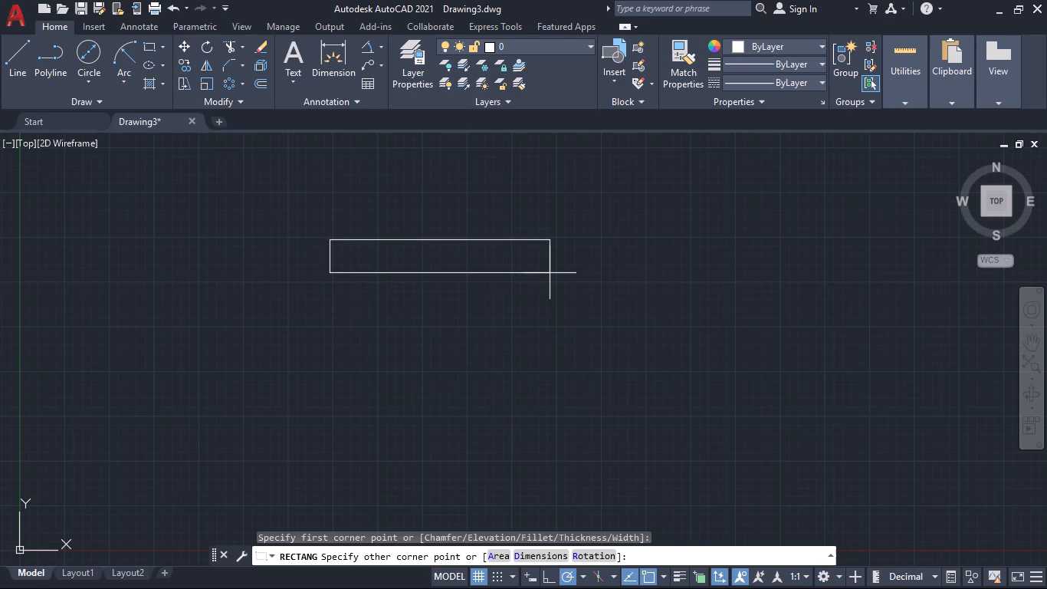
pyautogui.press('d')
pyautogui.press('Return')
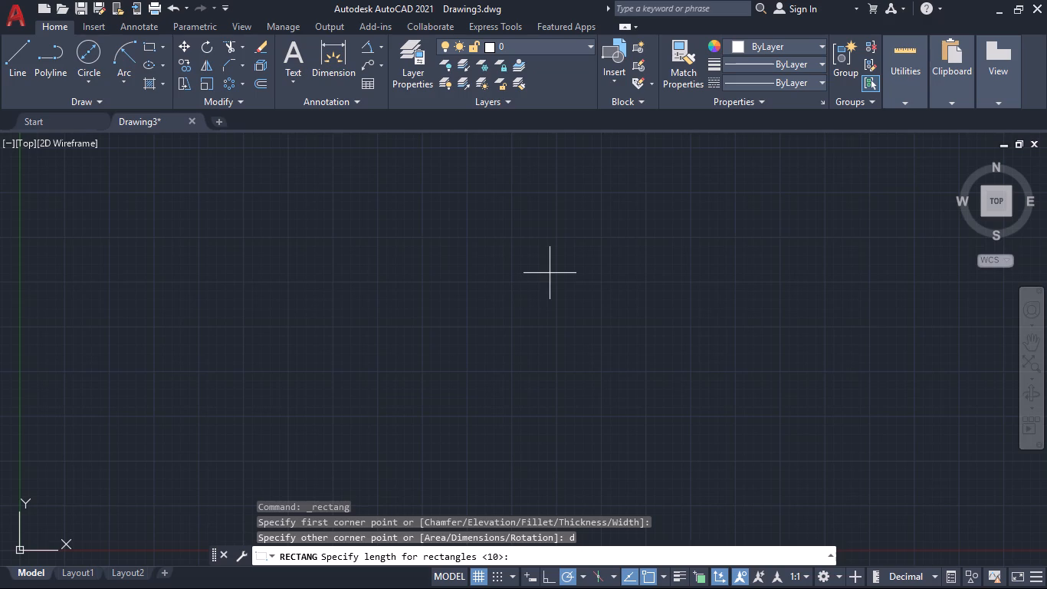
pyautogui.write('22')
pyautogui.press('Return')
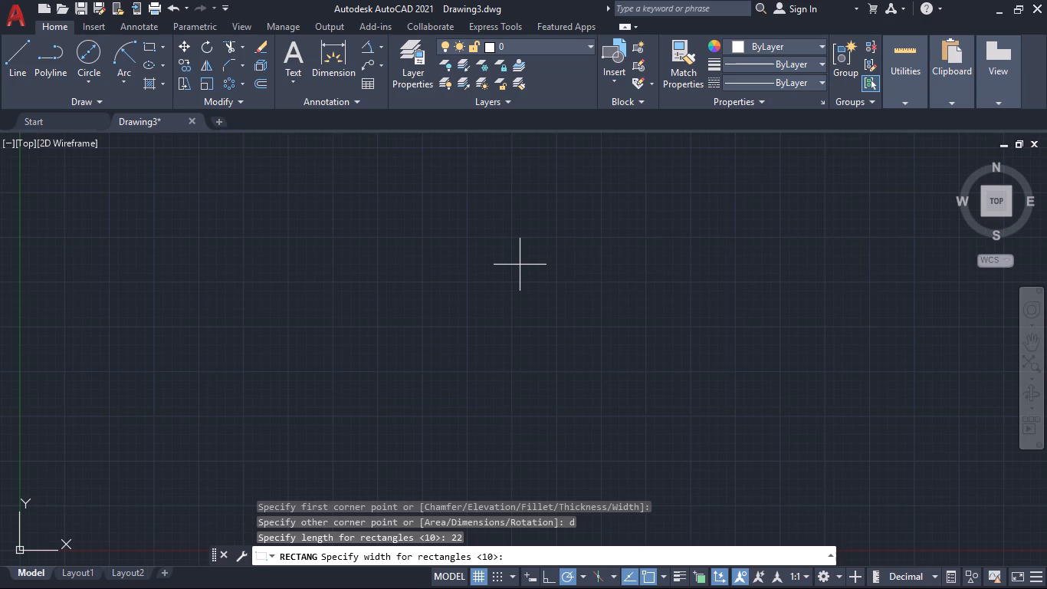
pyautogui.write('200')
pyautogui.press('Return')
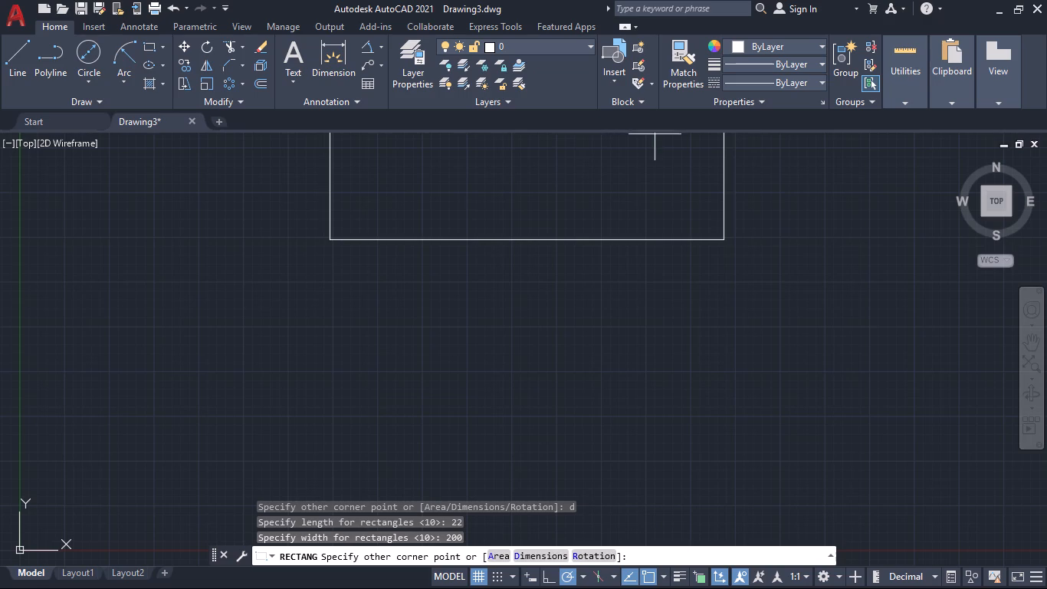
pyautogui.click(659, 155)
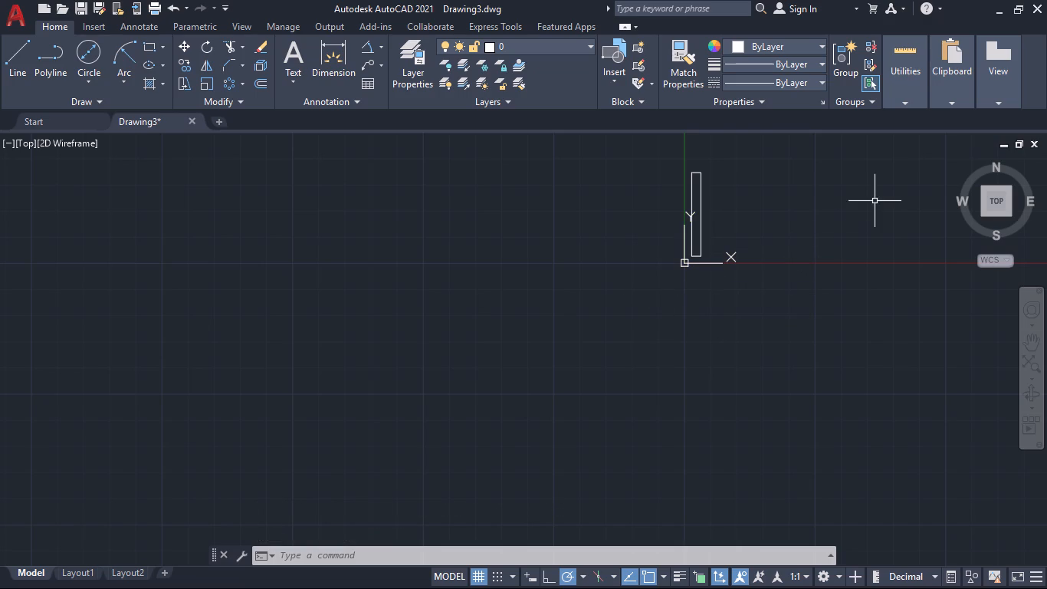
# Move the tall rectangle up and to the right, away from the coordinate origin, into open drawing space.
pyautogui.click(740, 202)
pyautogui.click(660, 190)
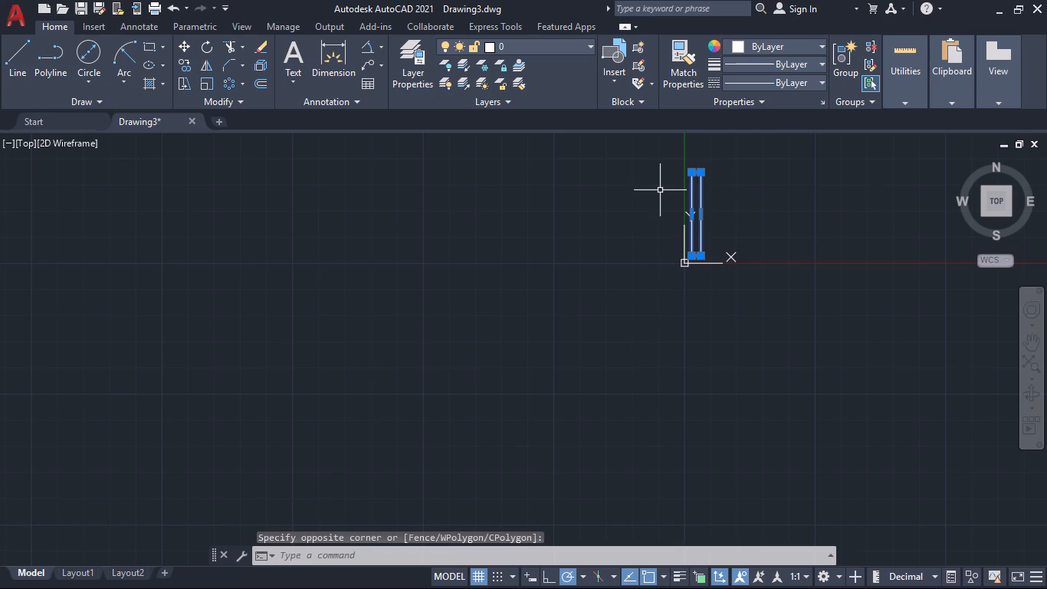
pyautogui.press('m')
pyautogui.press('Return')
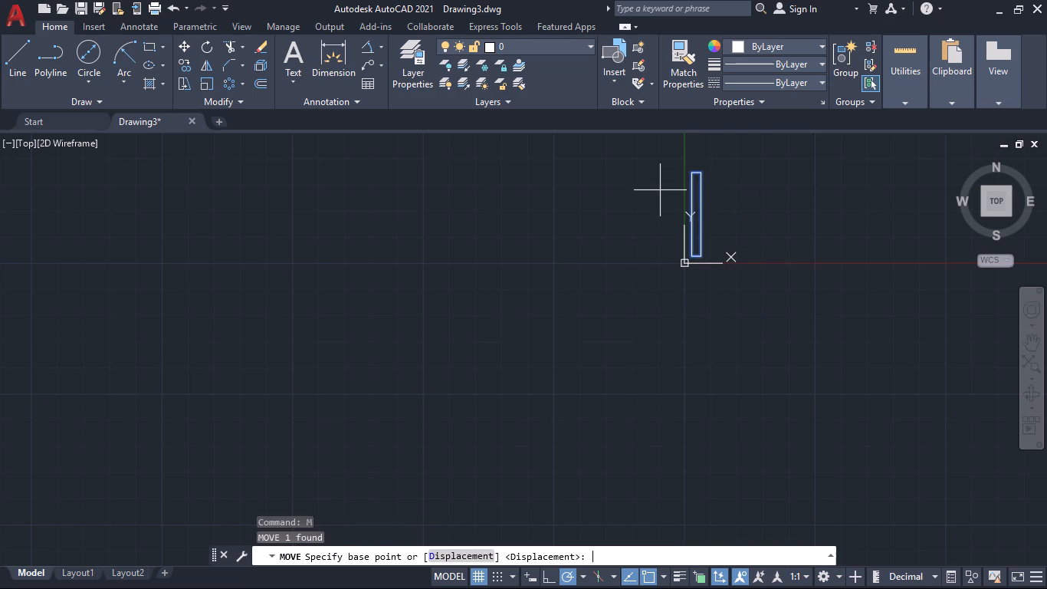
pyautogui.click(694, 213)
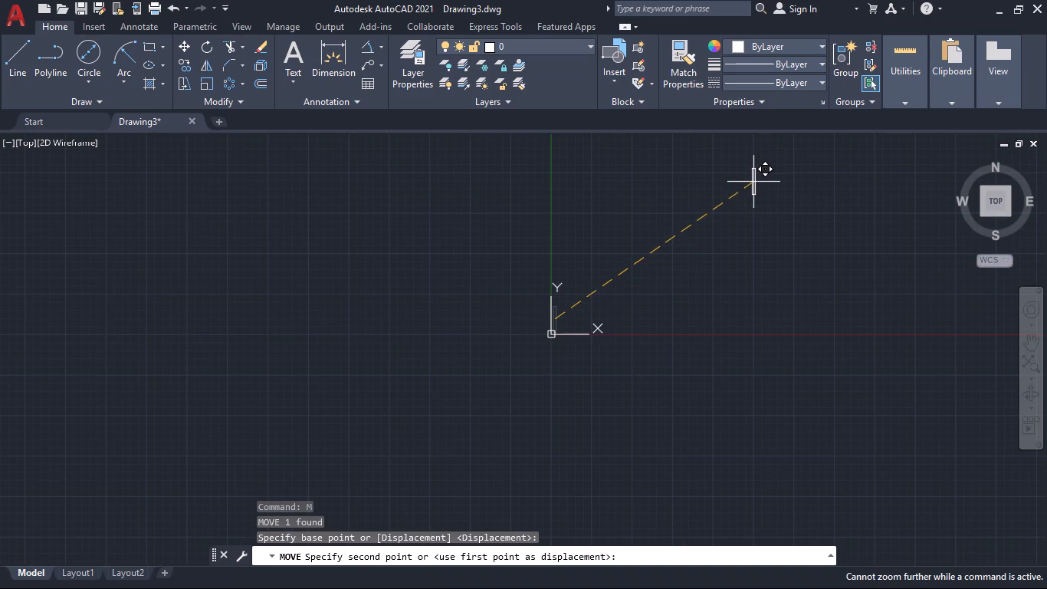
pyautogui.click(720, 186)
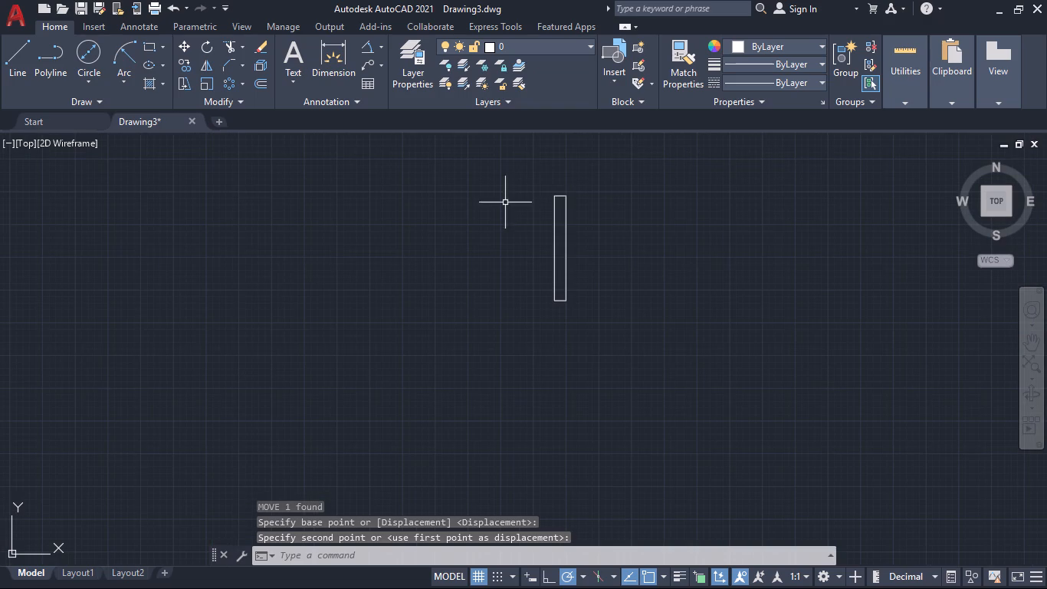
# Rotate the rectangle to 270° about its lower-right corner so that it lies horizontally.
pyautogui.write('ro')
pyautogui.press('Return')
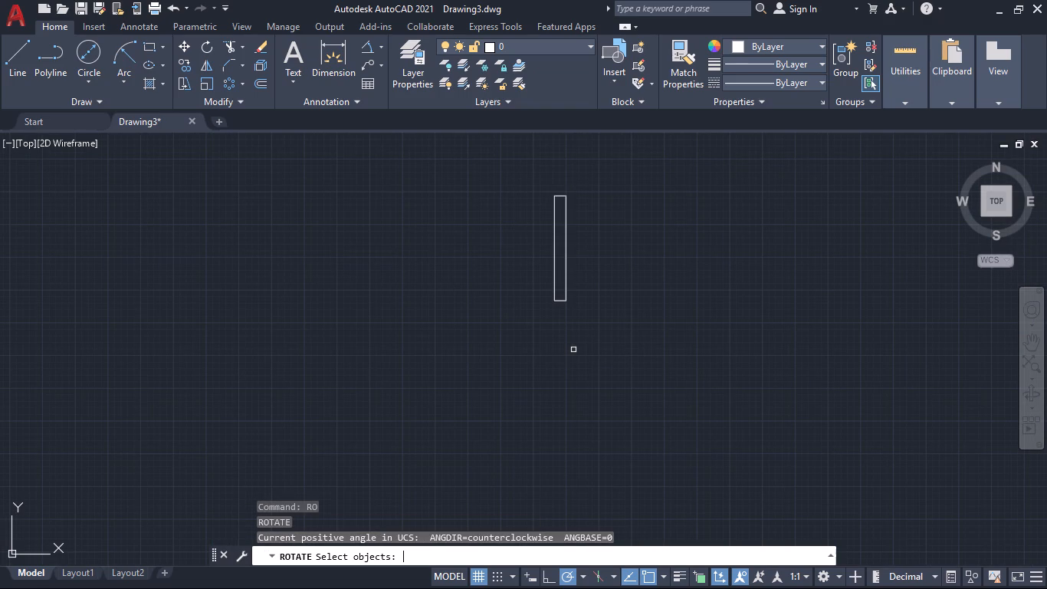
pyautogui.click(566, 276)
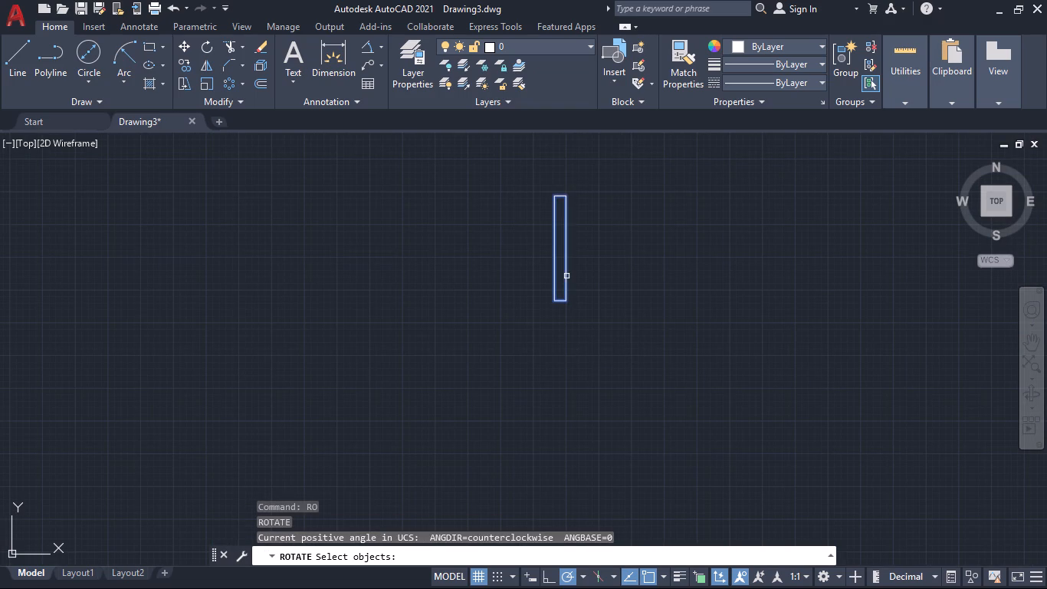
pyautogui.press('Return')
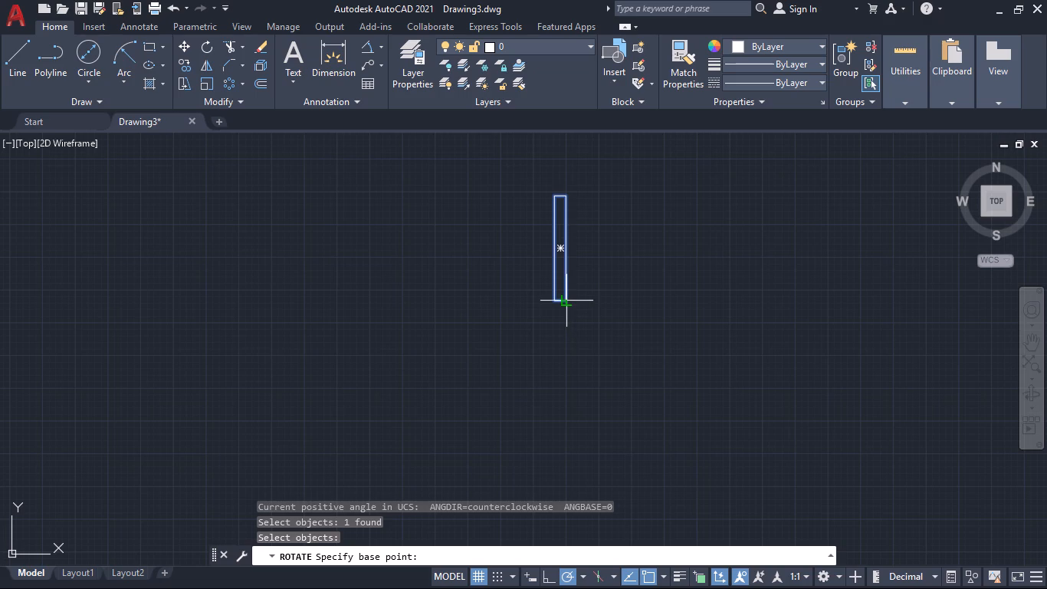
pyautogui.click(566, 302)
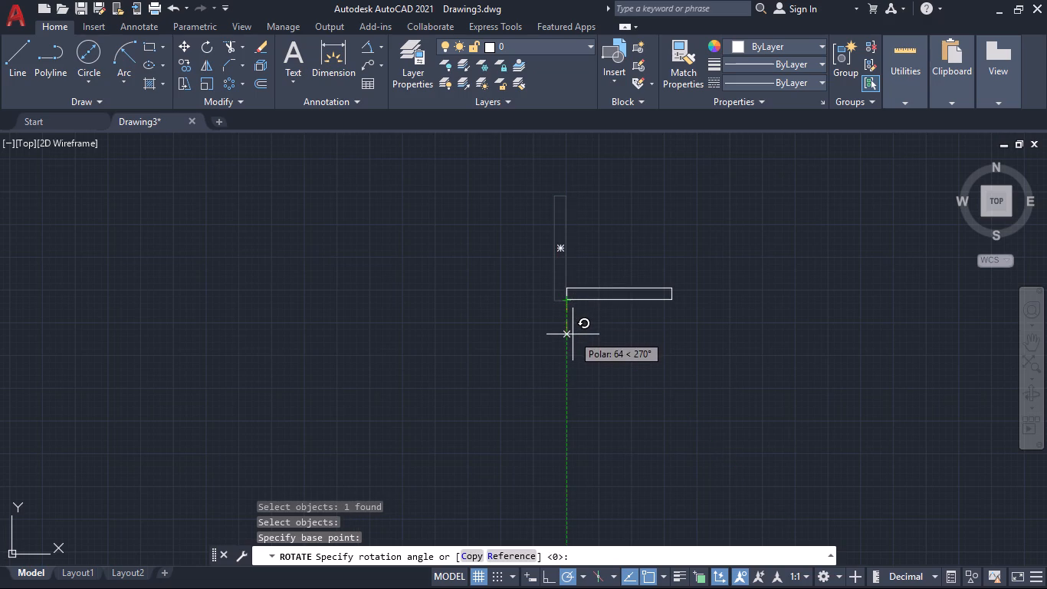
pyautogui.click(573, 334)
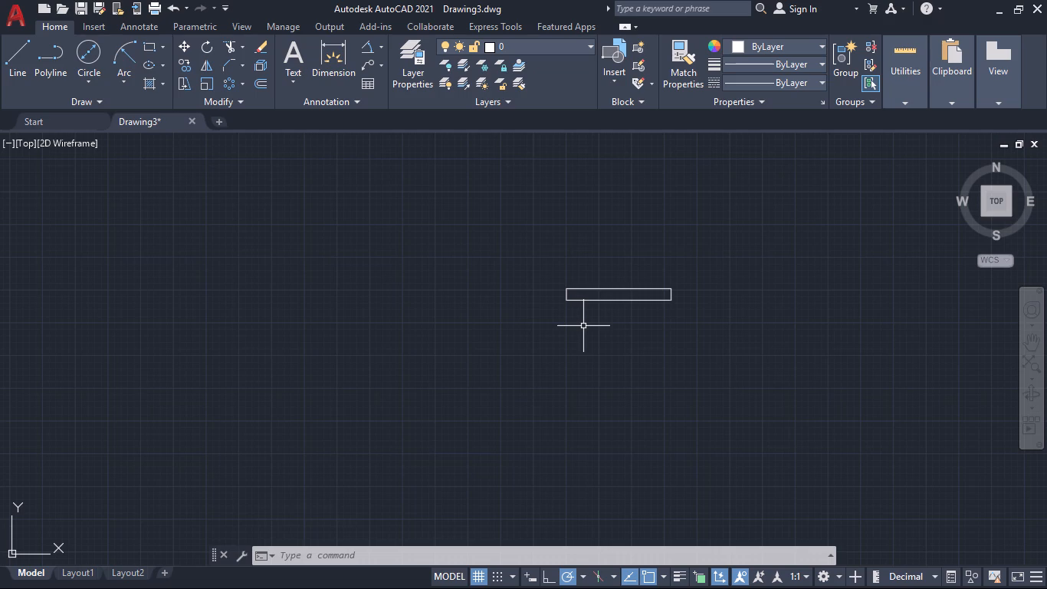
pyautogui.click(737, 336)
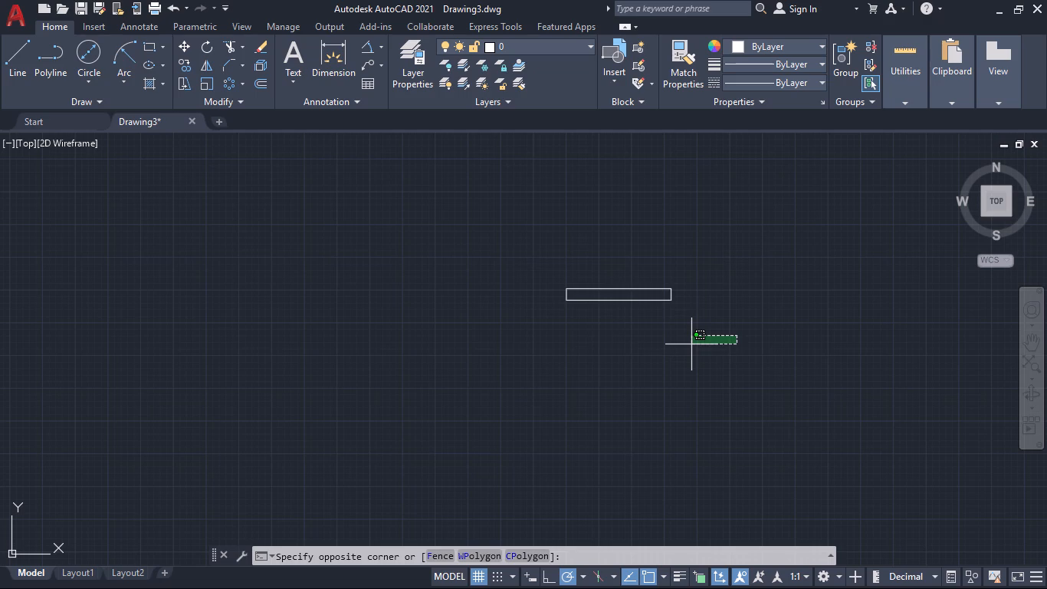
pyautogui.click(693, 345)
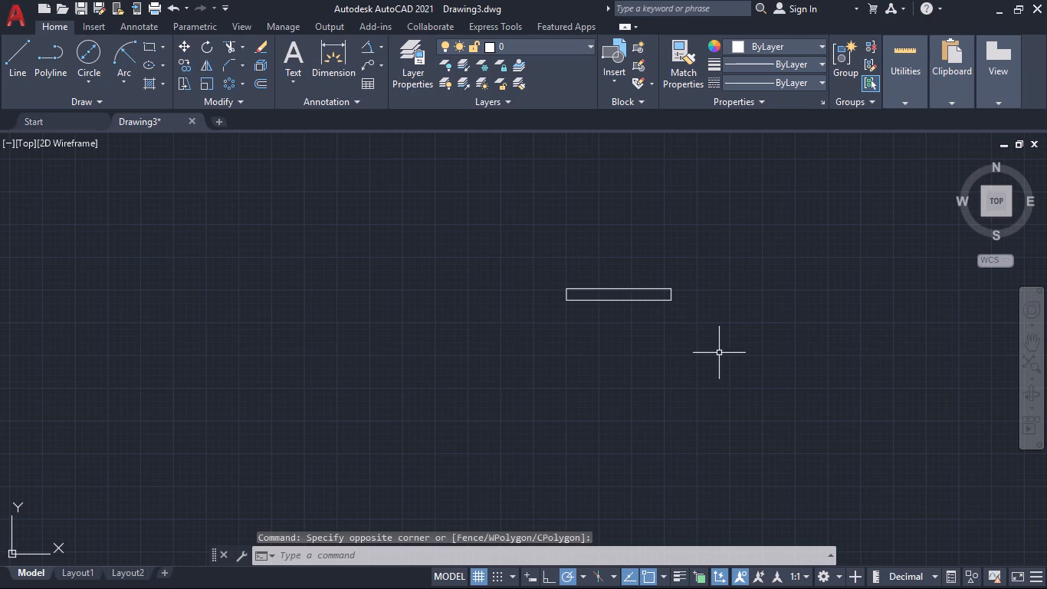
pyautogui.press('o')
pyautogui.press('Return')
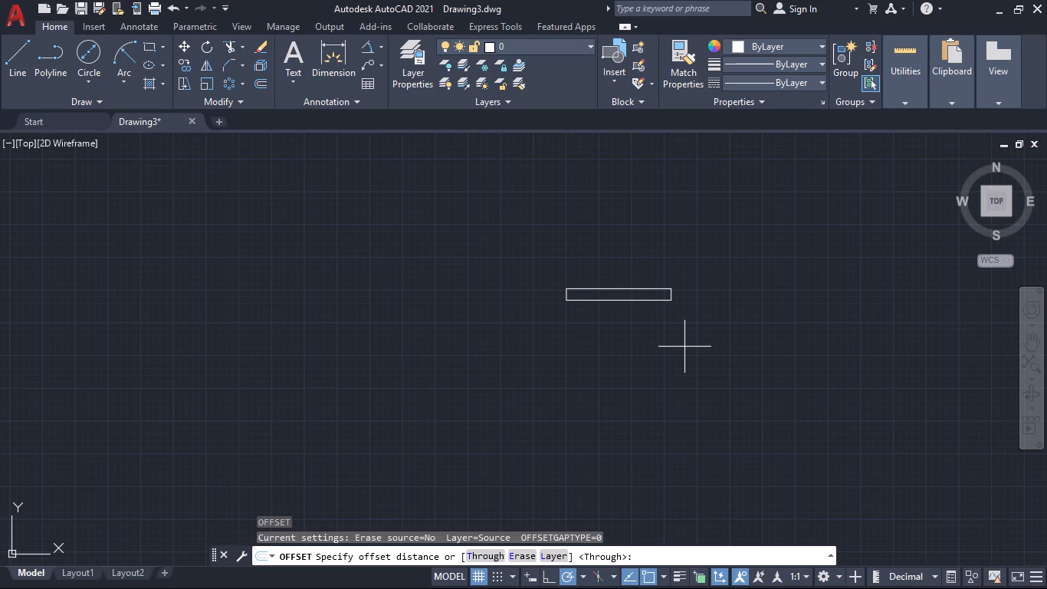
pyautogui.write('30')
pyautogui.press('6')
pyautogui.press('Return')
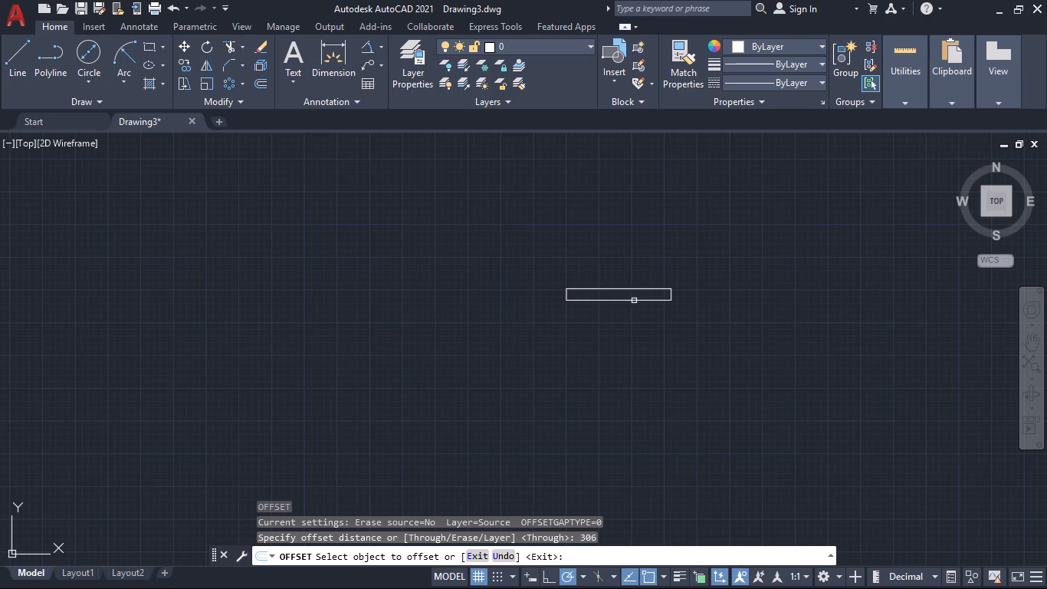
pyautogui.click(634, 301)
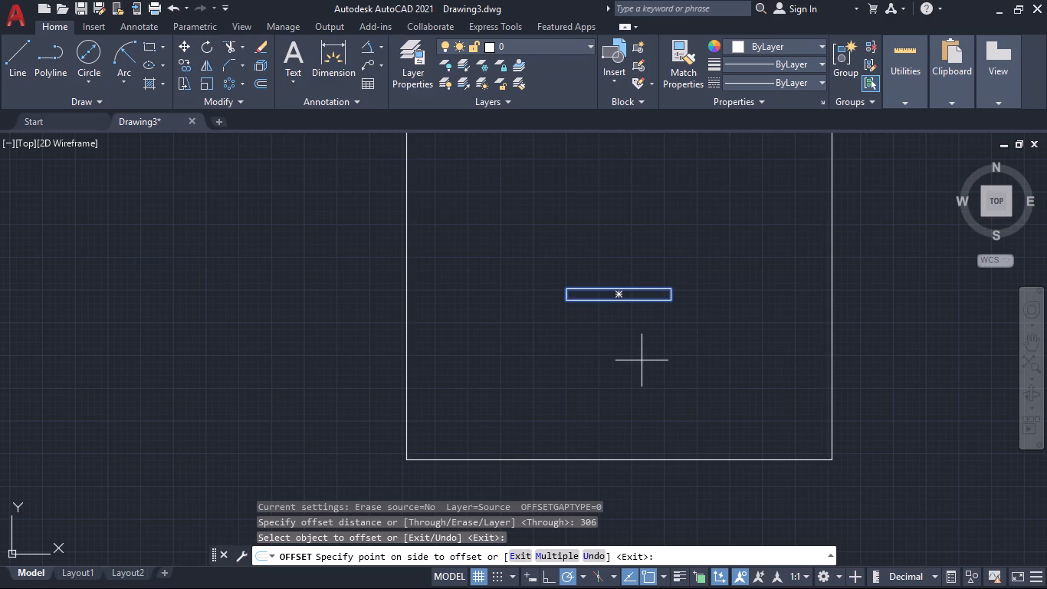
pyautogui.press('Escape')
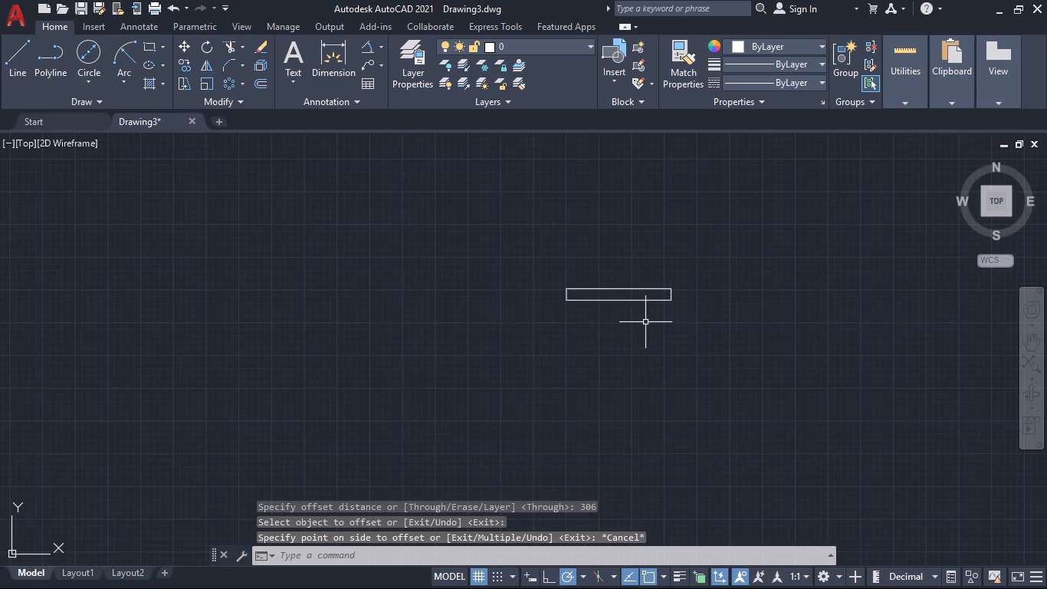
# Copy the horizontal rectangle 306 straight down, using the midpoint of its lower edge as the base point.
pyautogui.write('co')
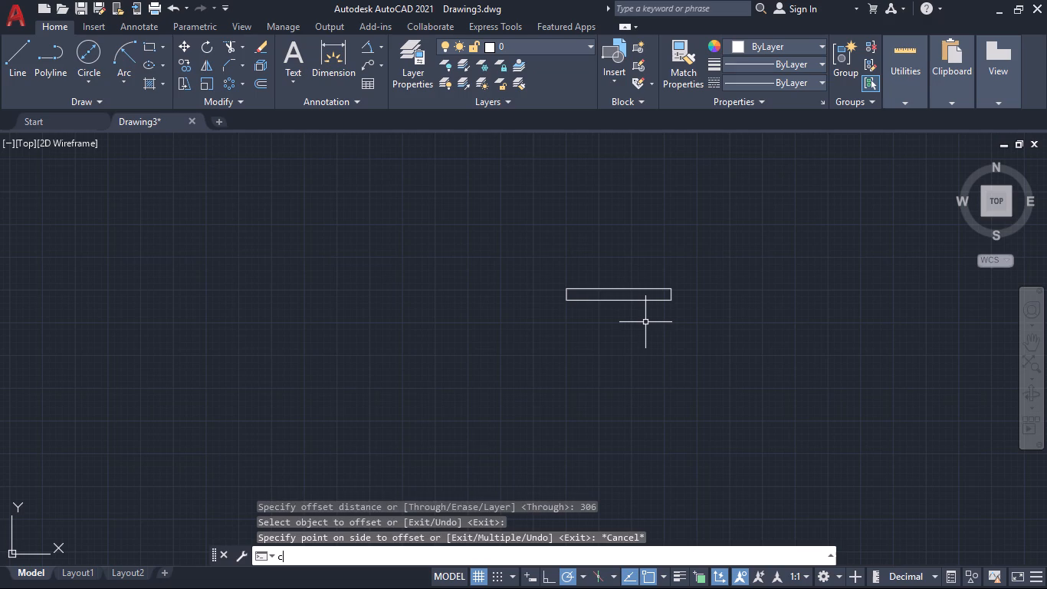
pyautogui.press('Return')
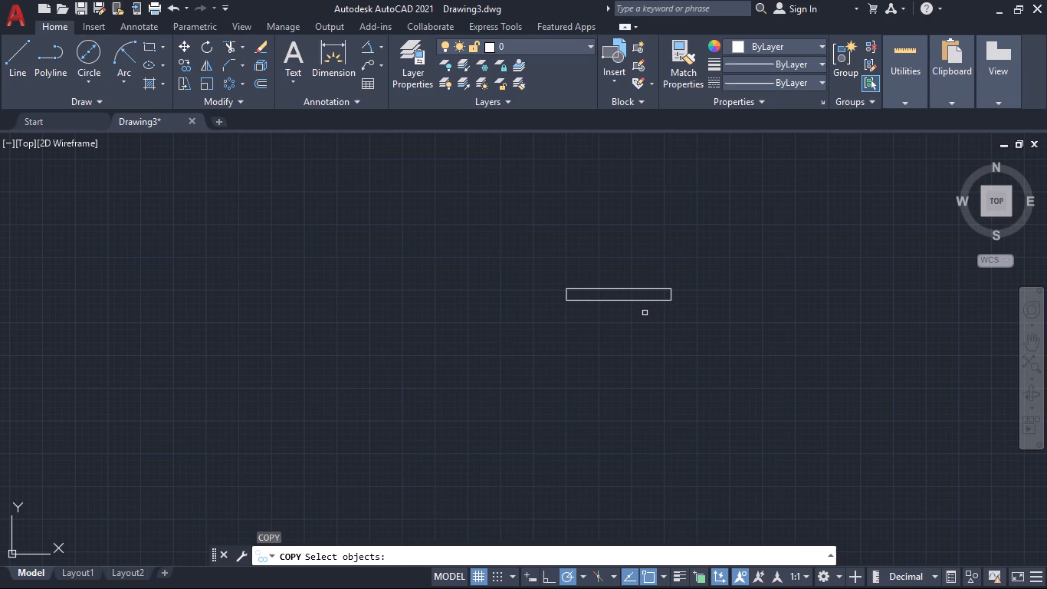
pyautogui.click(645, 300)
pyautogui.click(645, 300)
pyautogui.press('Return')
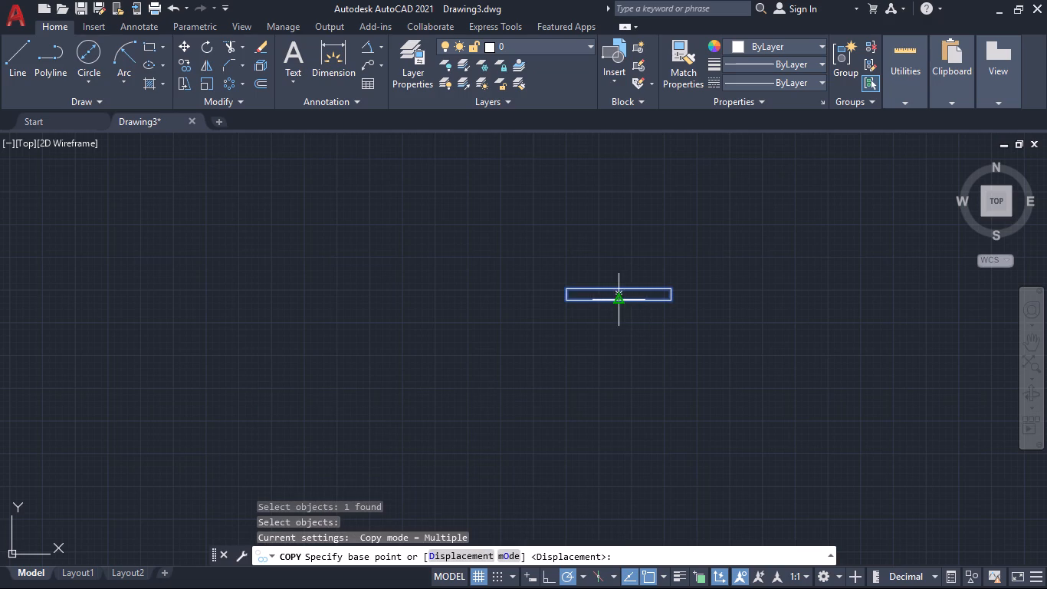
pyautogui.click(621, 300)
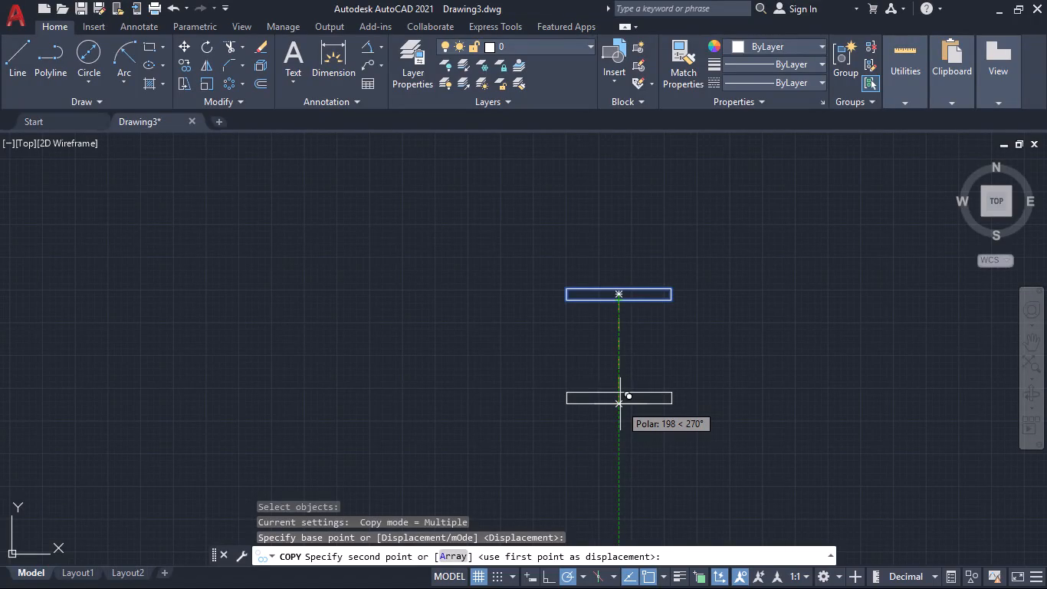
pyautogui.write('306')
pyautogui.press('Return')
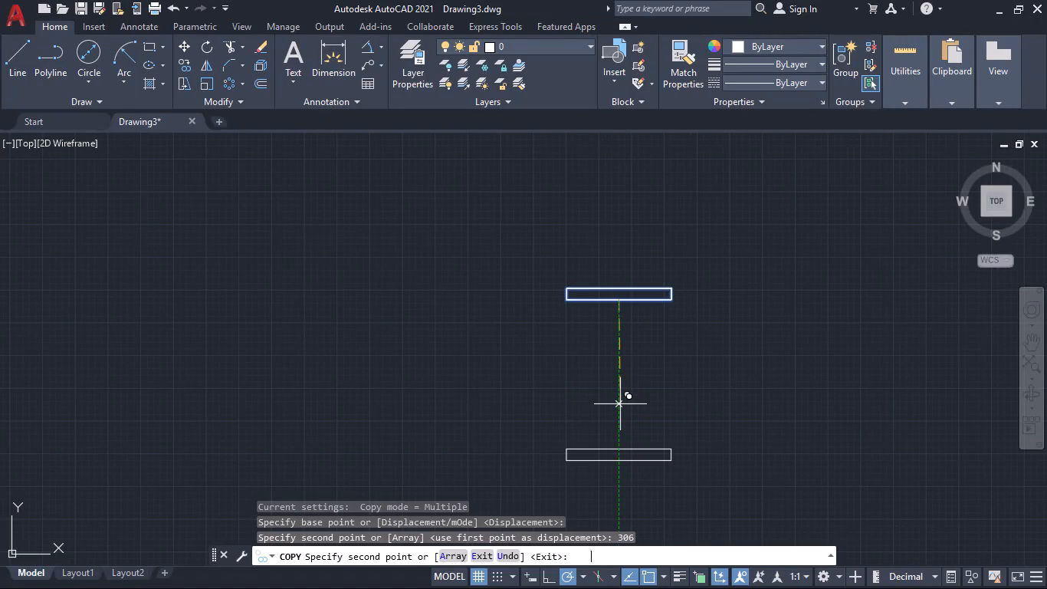
pyautogui.press('Escape')
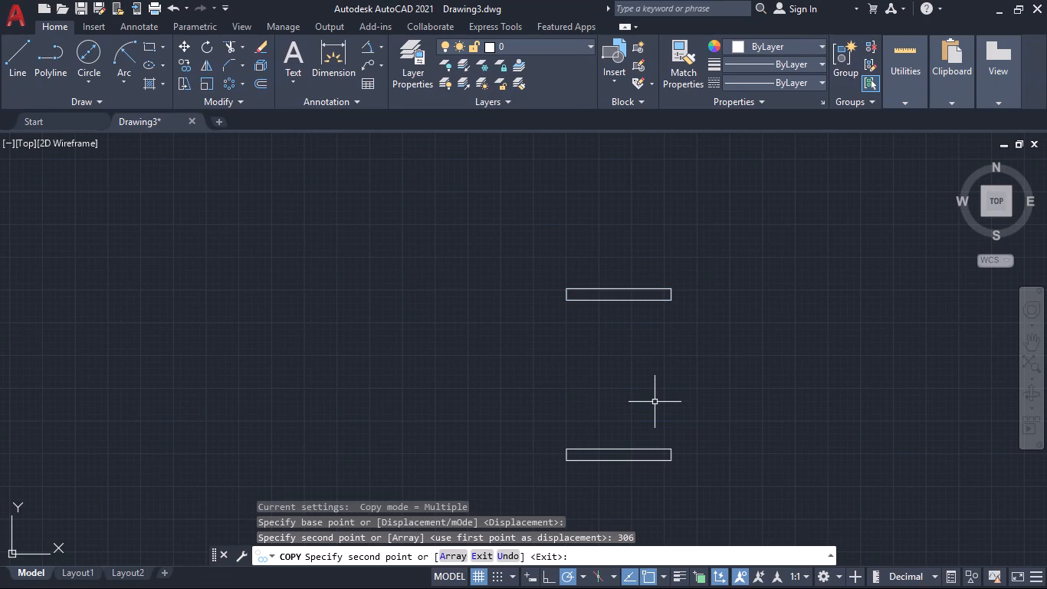
# Quick-measure the vertical gap between the upper and lower rectangles.
pyautogui.click(916, 61)
pyautogui.click(913, 123)
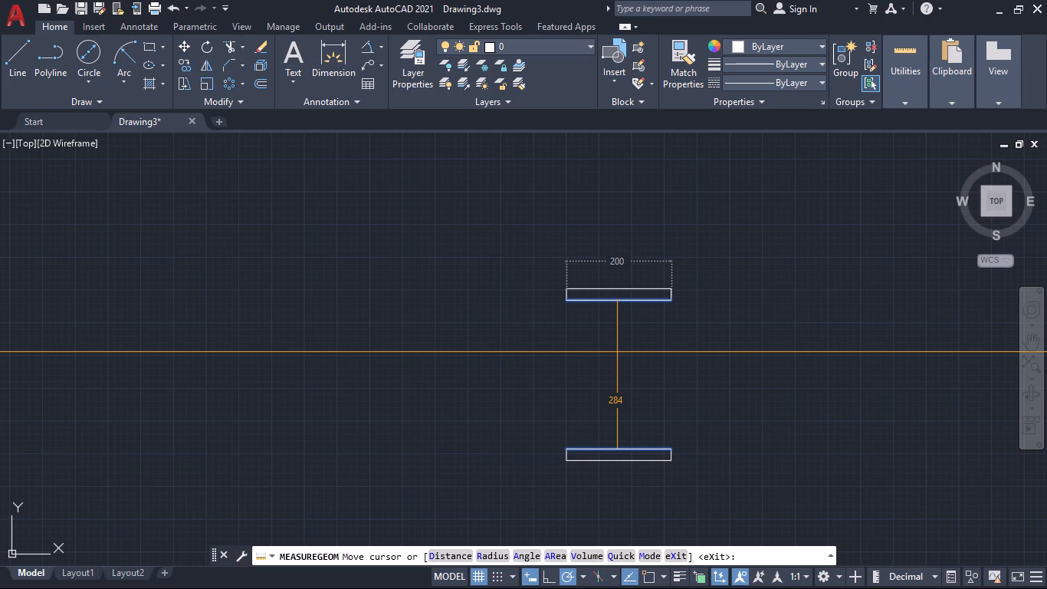
pyautogui.press('Escape')
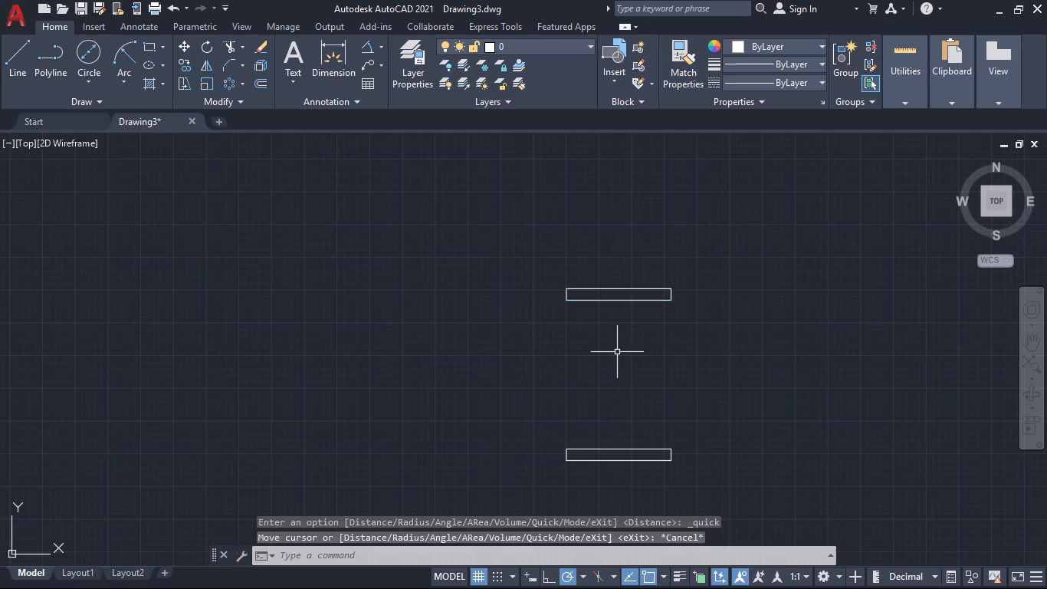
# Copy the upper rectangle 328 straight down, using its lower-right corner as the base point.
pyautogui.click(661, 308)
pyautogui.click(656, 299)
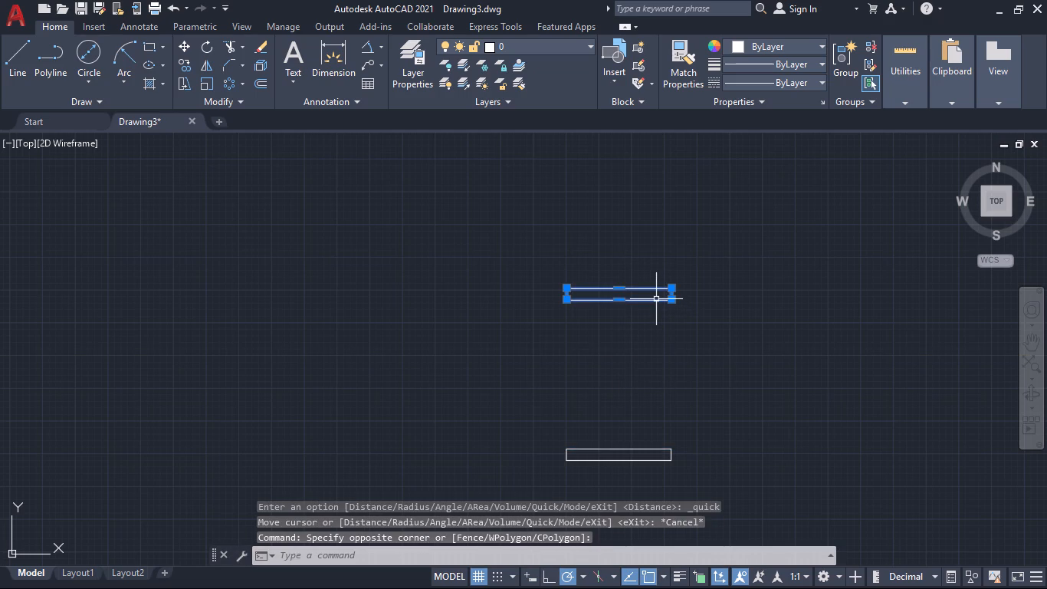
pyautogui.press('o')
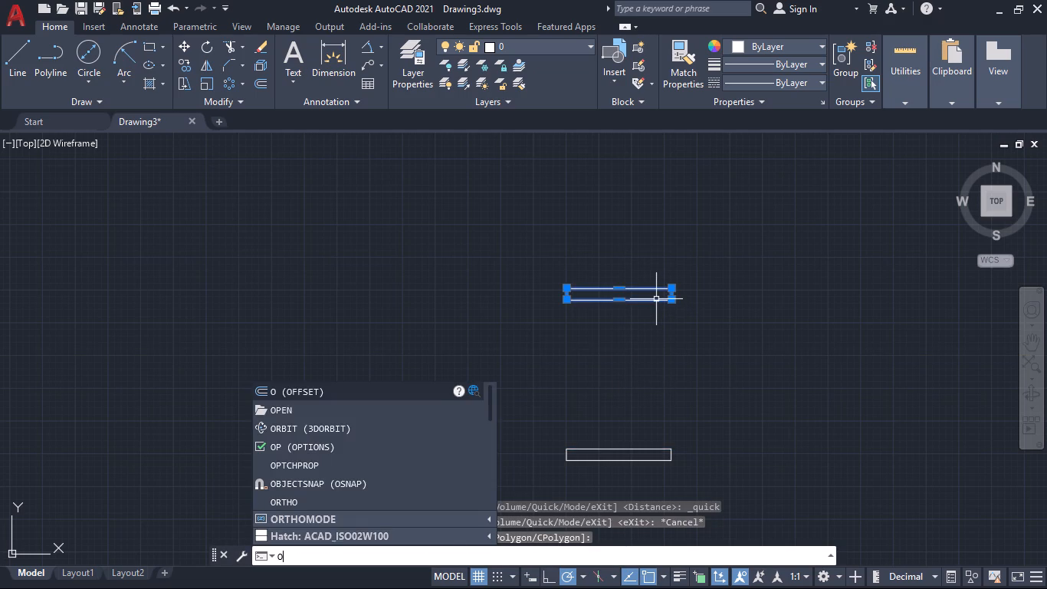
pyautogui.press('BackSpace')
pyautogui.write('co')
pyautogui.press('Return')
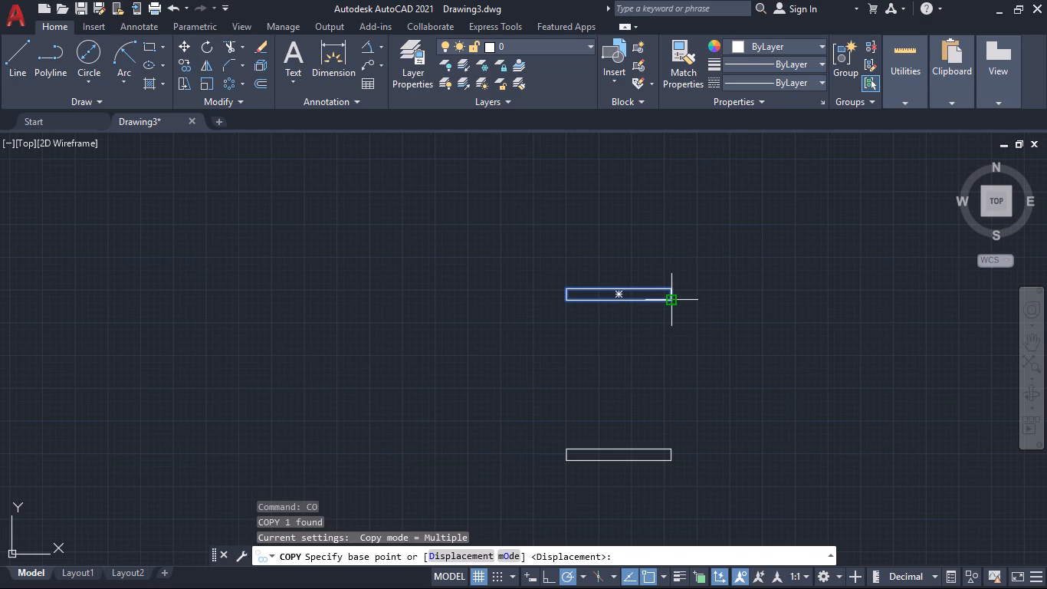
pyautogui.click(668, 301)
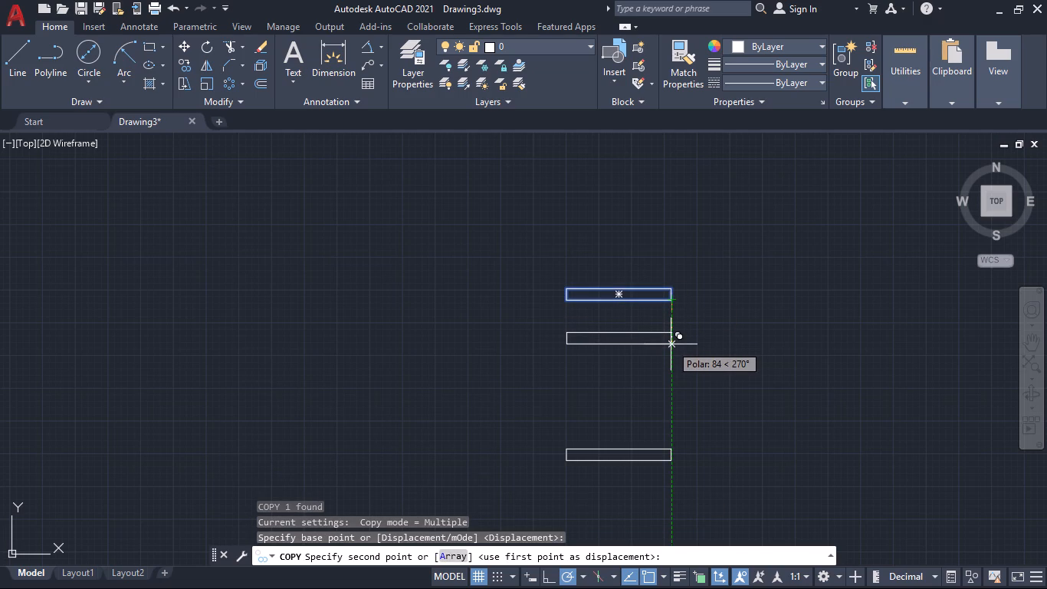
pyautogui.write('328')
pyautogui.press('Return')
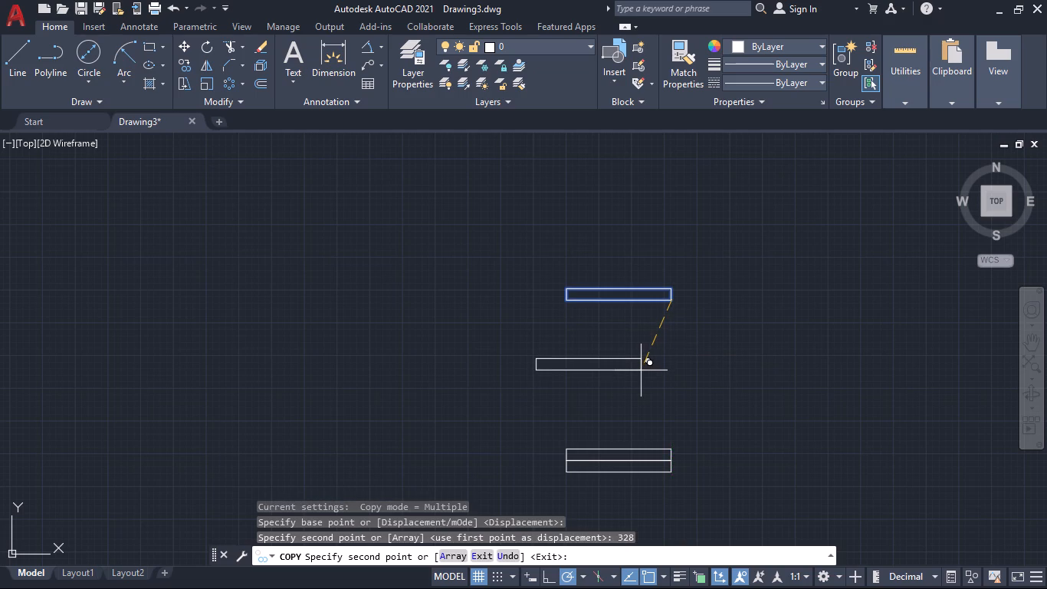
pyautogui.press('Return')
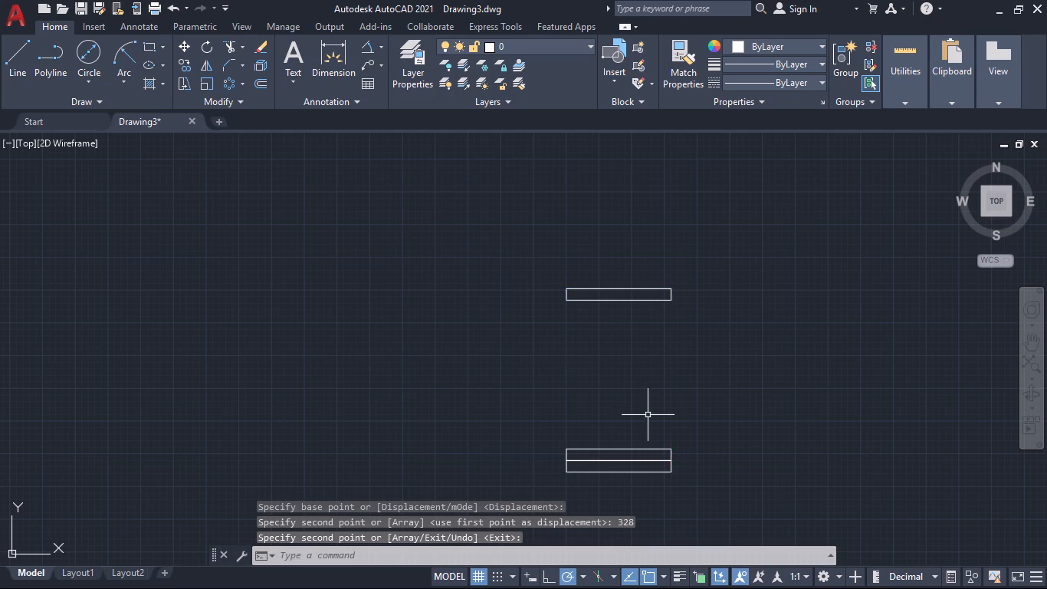
# Delete the higher of the two stacked lower rectangles, which is the earlier copy made 306 down.
pyautogui.click(640, 449)
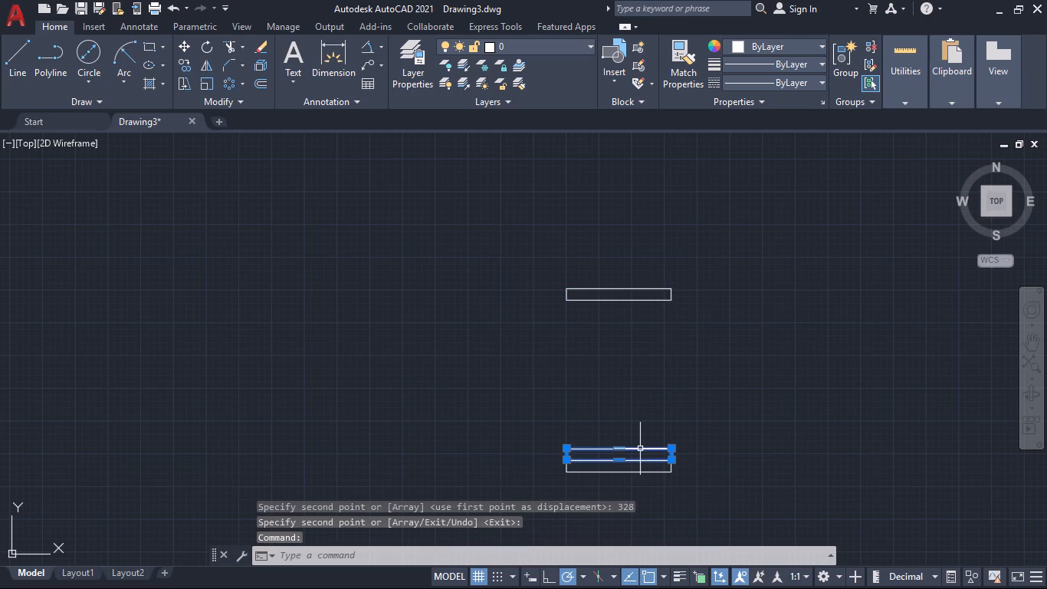
pyautogui.press('Delete')
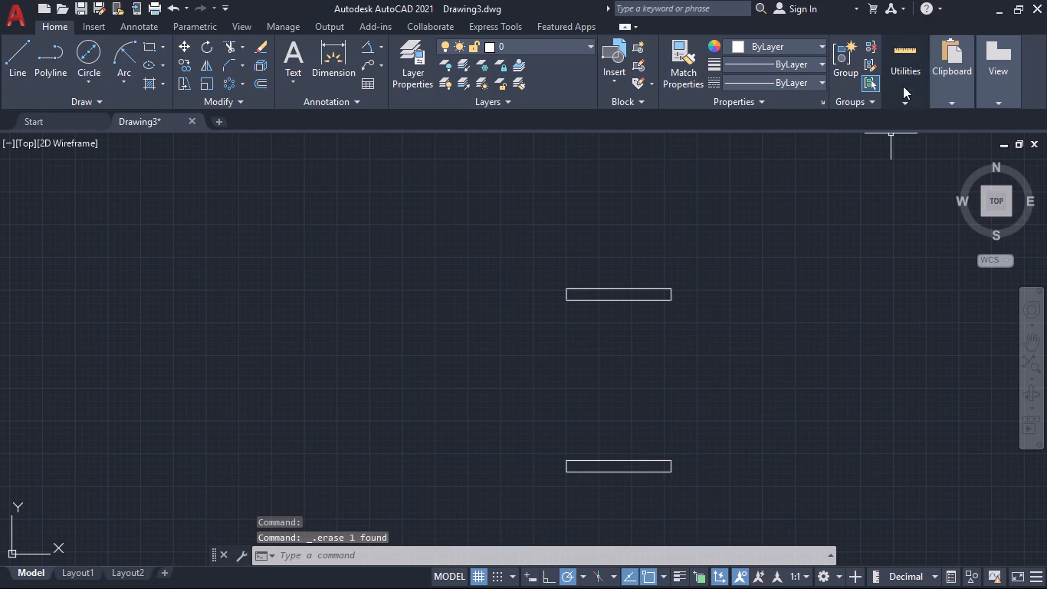
# Quick-measure the vertical gap between the upper and lower rectangles.
pyautogui.click(914, 56)
pyautogui.click(905, 123)
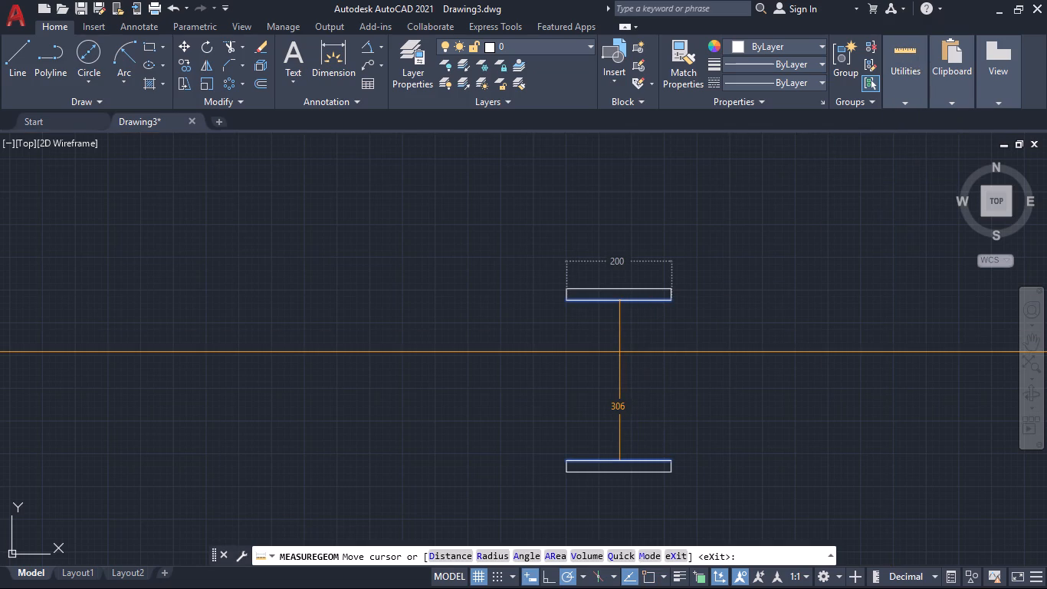
pyautogui.press('Escape')
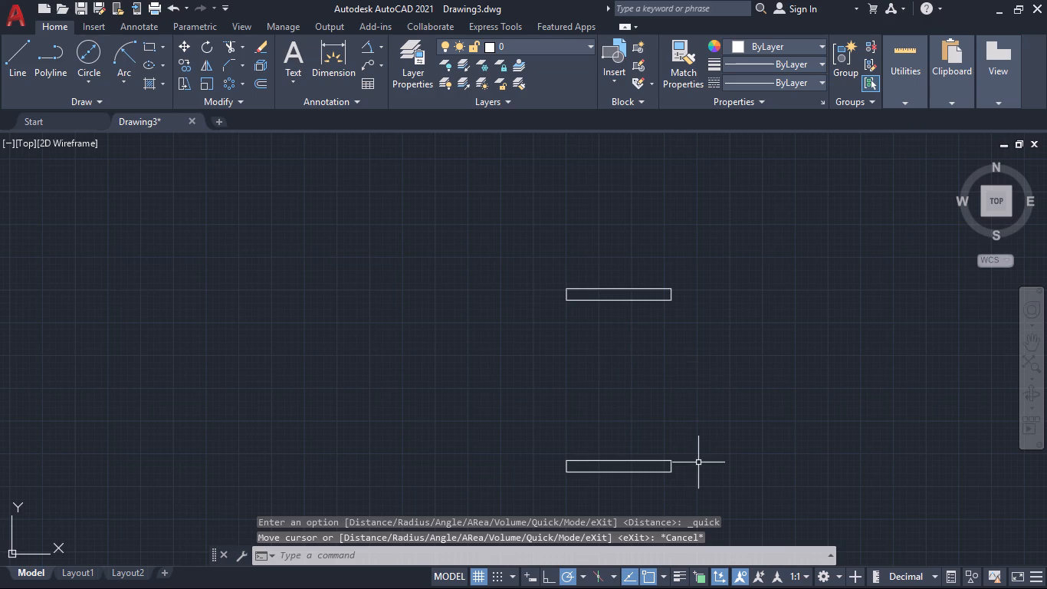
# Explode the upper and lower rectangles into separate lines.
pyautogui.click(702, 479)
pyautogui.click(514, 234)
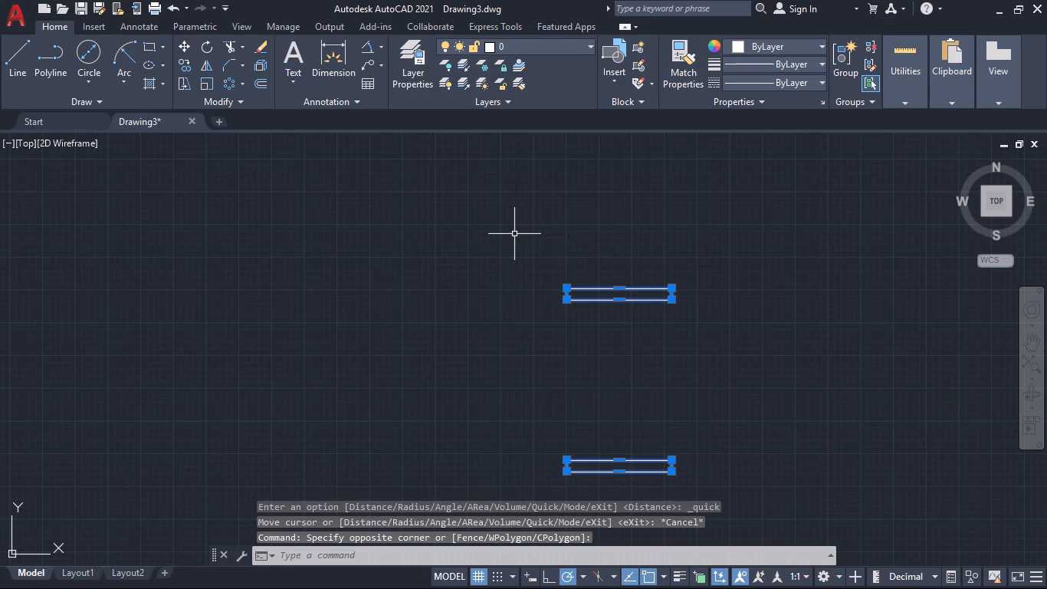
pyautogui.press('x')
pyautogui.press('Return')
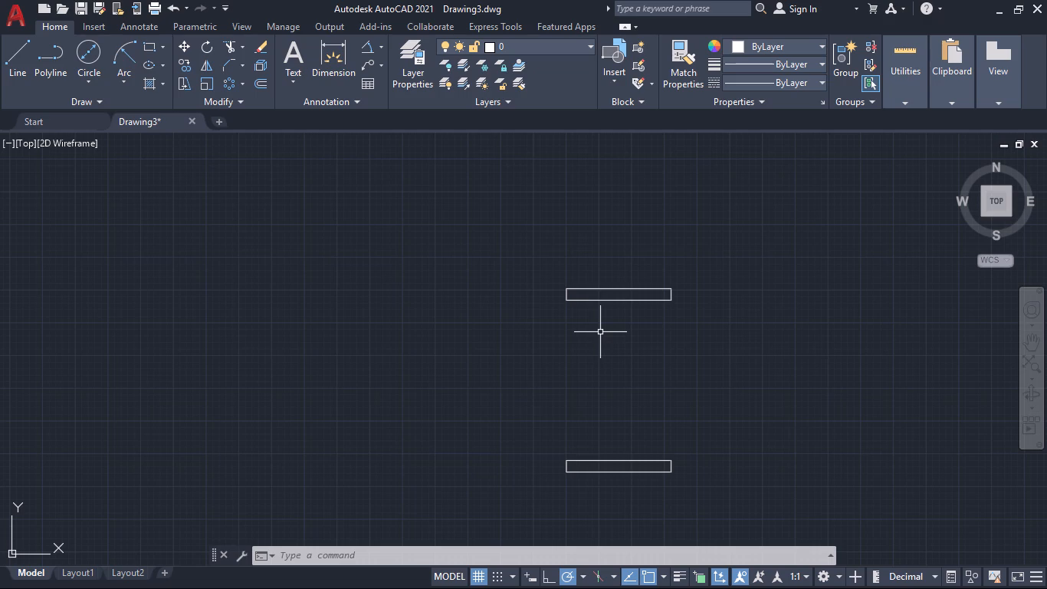
# Check the overall height with a temporary dimension from the upper rectangle's top-left corner to the lower rectangle's bottom-left corner.
pyautogui.click(327, 58)
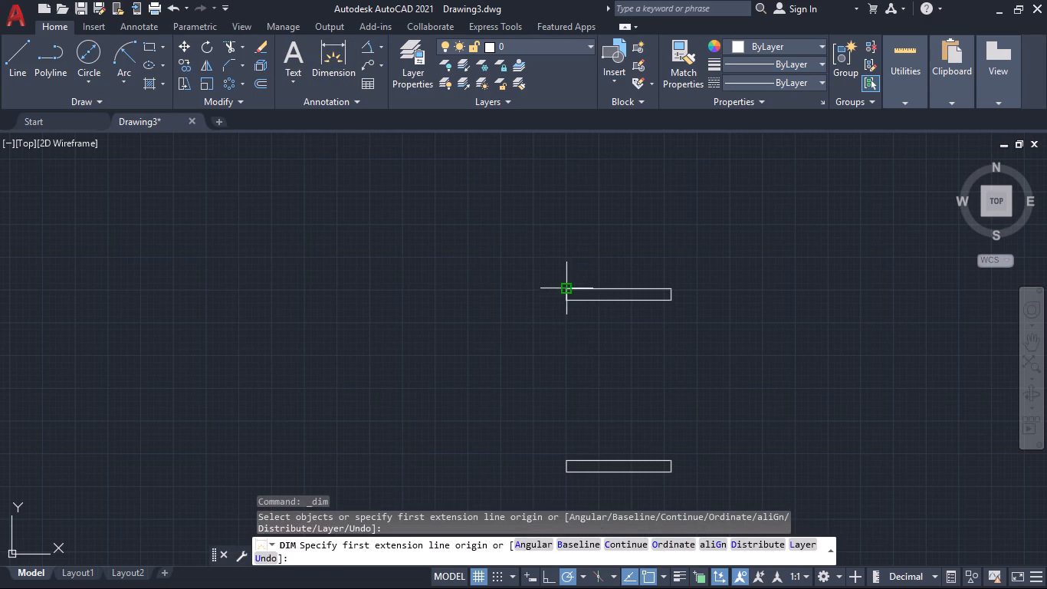
pyautogui.click(564, 291)
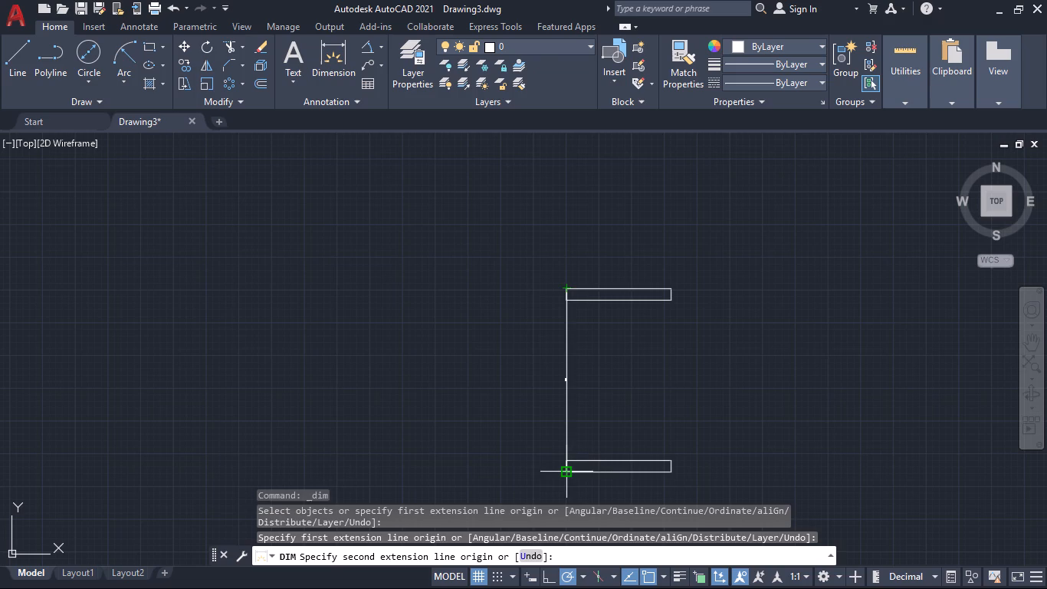
pyautogui.click(565, 475)
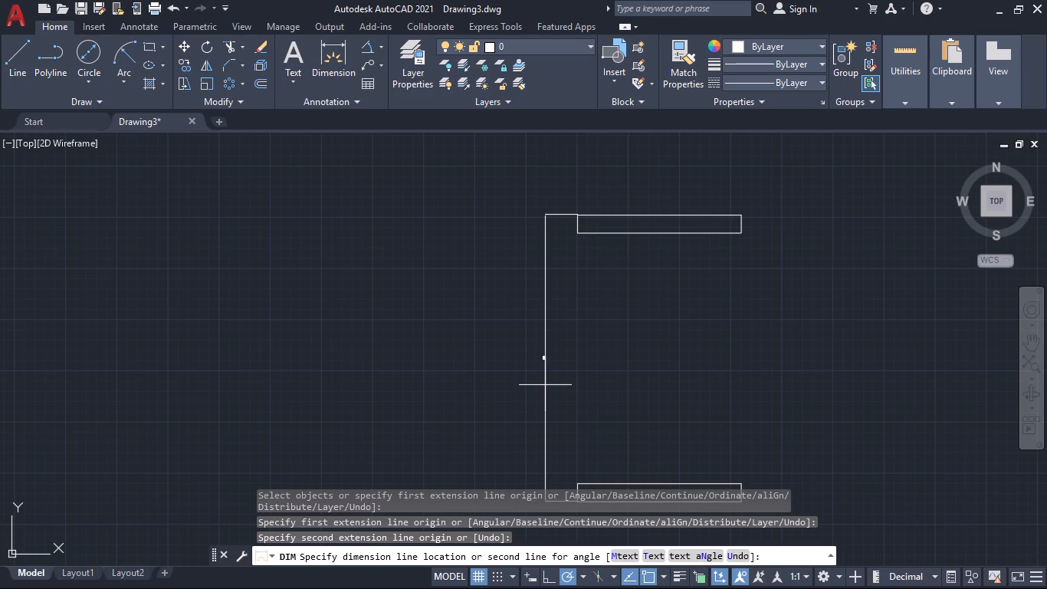
pyautogui.press('Escape')
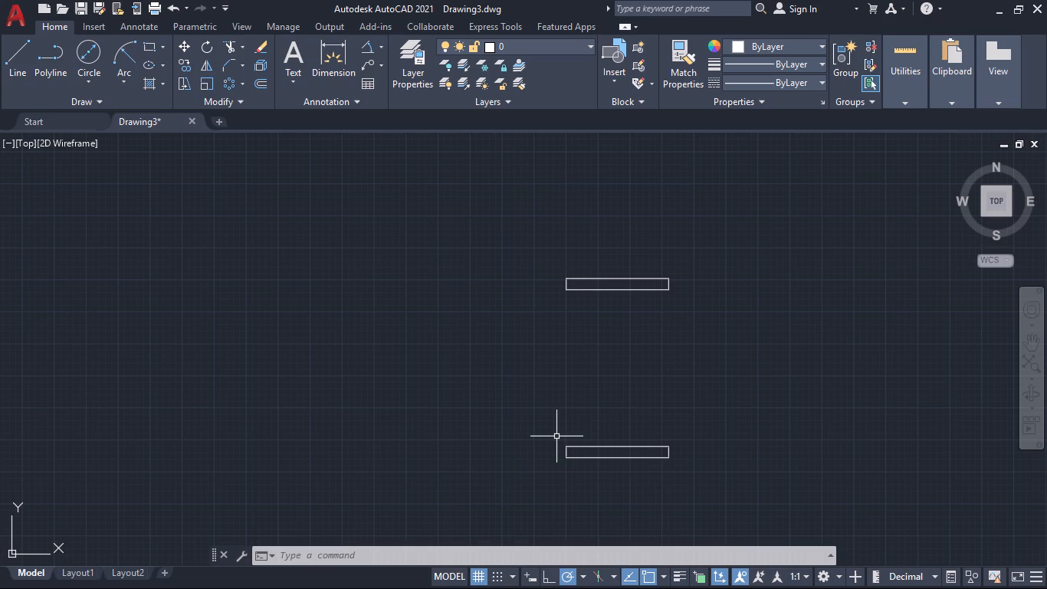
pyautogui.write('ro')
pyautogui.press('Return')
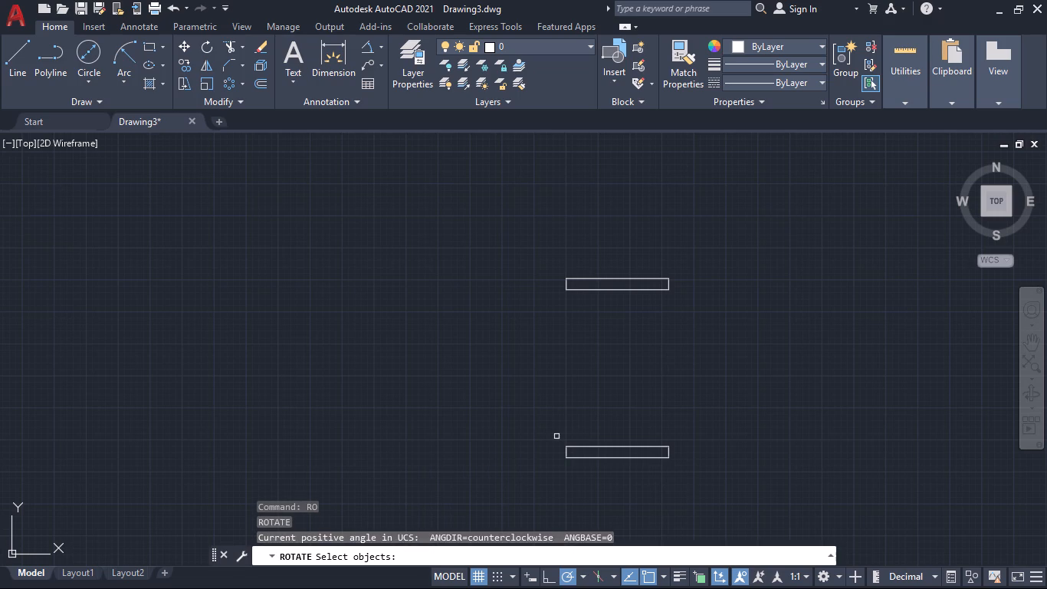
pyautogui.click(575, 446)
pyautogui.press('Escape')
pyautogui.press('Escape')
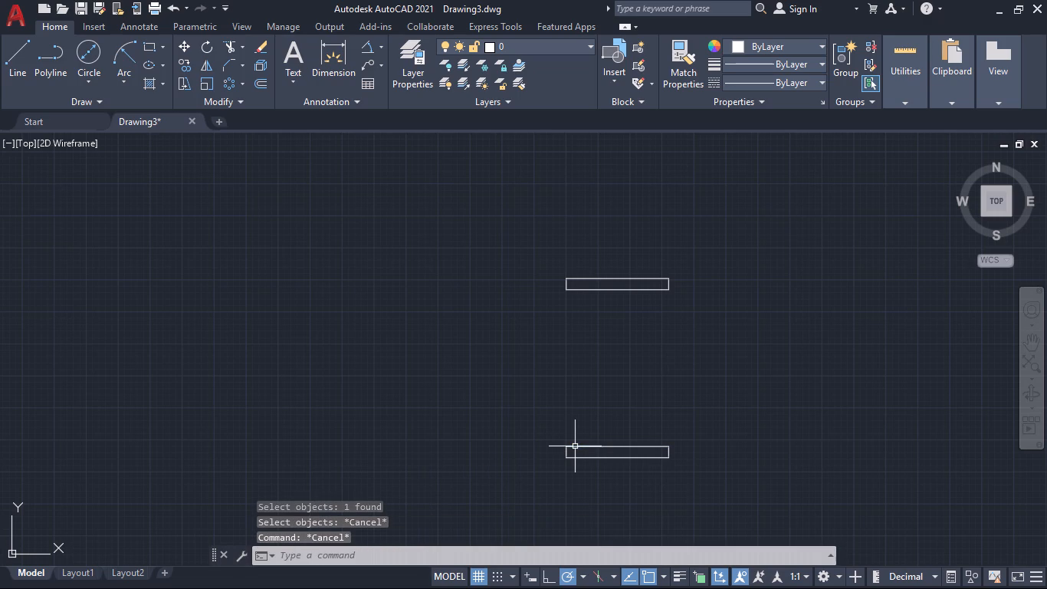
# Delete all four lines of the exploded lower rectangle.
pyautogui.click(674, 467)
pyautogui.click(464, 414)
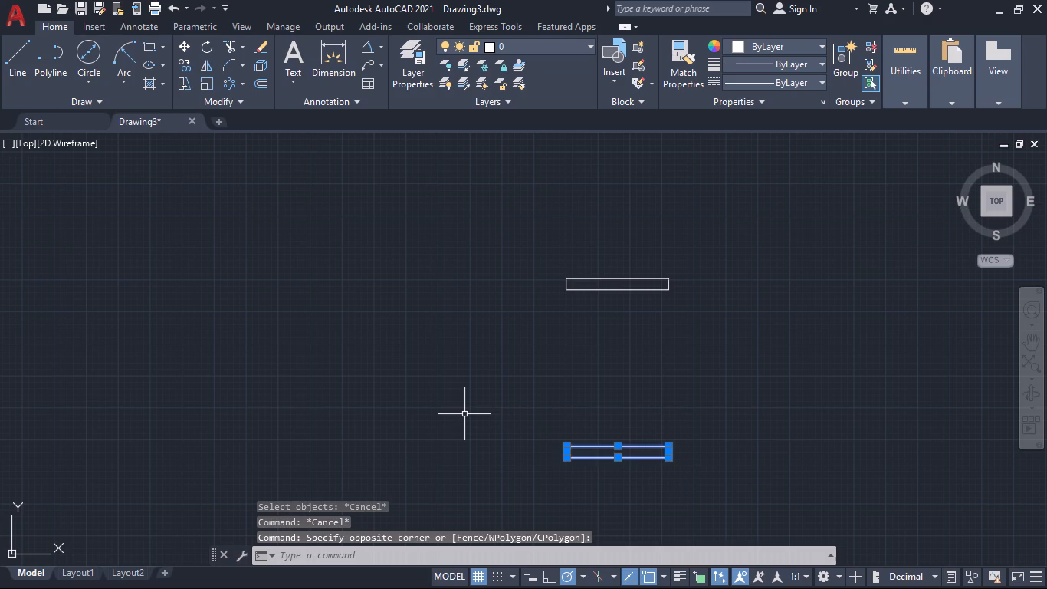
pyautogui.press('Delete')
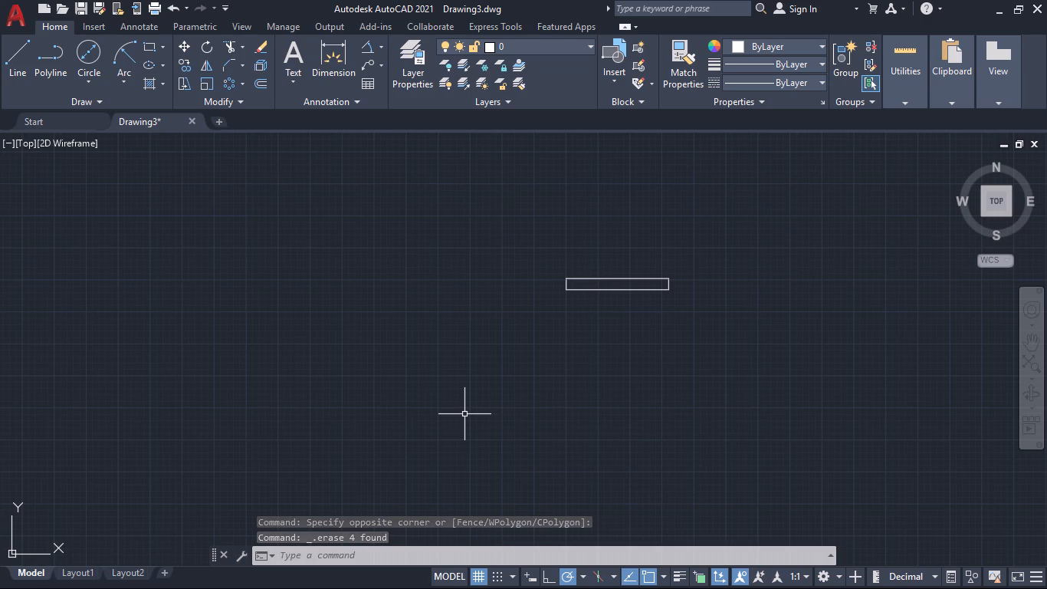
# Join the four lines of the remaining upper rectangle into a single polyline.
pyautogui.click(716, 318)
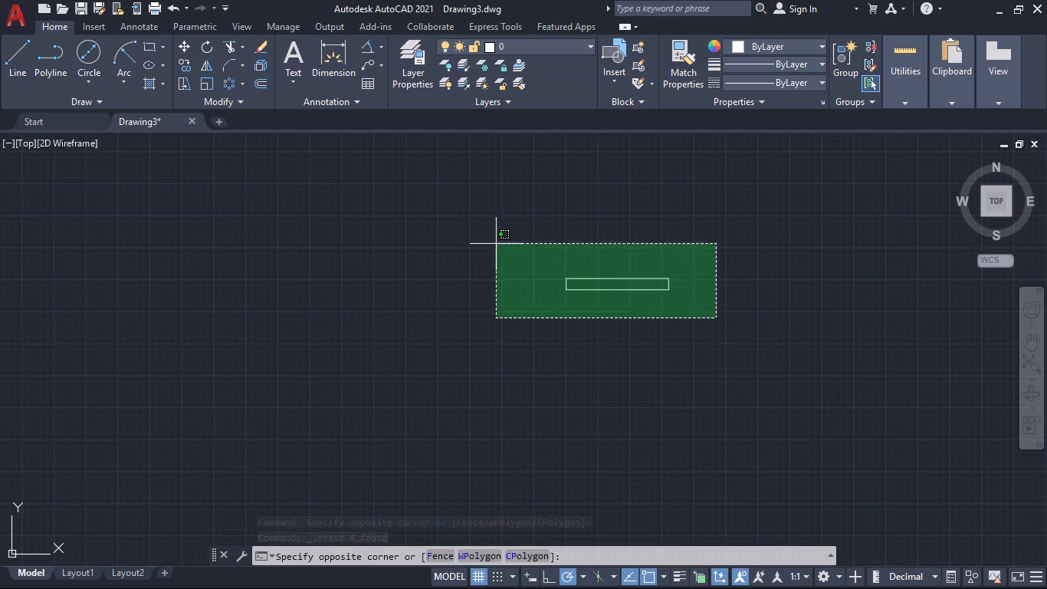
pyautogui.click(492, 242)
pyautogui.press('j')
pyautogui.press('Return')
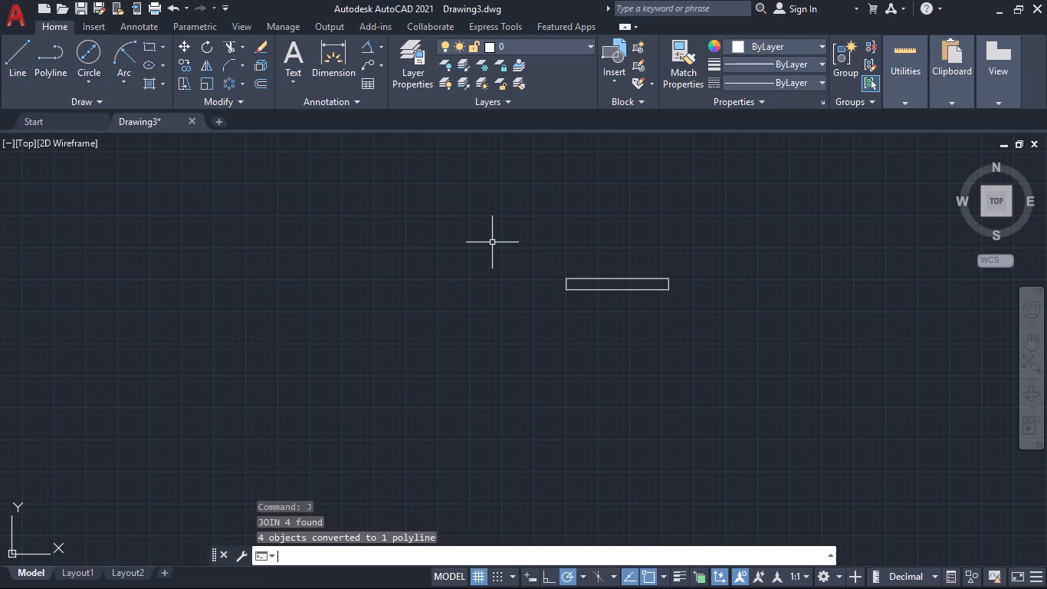
# Copy the upper rectangle 306 straight down, using its lower-right corner as the base point.
pyautogui.moveTo(701, 347); pyautogui.dragTo(532, 255)
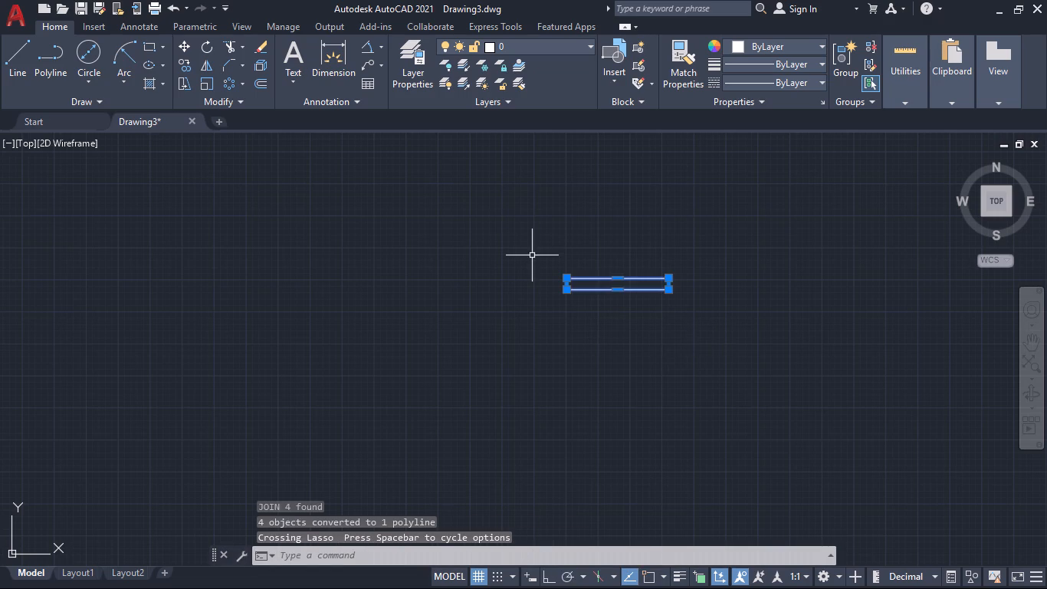
pyautogui.click(532, 255)
pyautogui.click(532, 255)
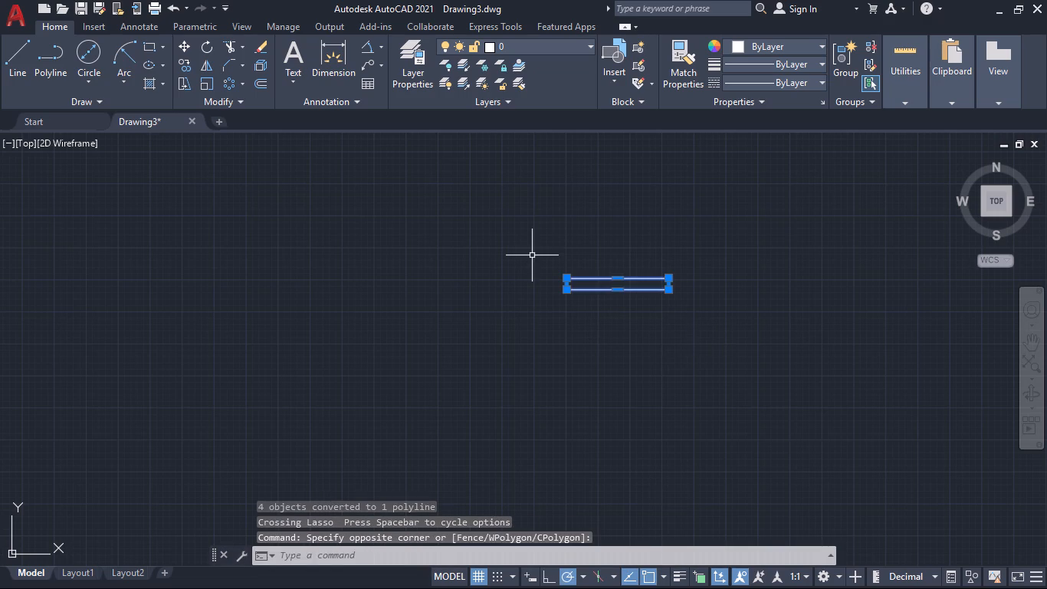
pyautogui.write('co')
pyautogui.press('Return')
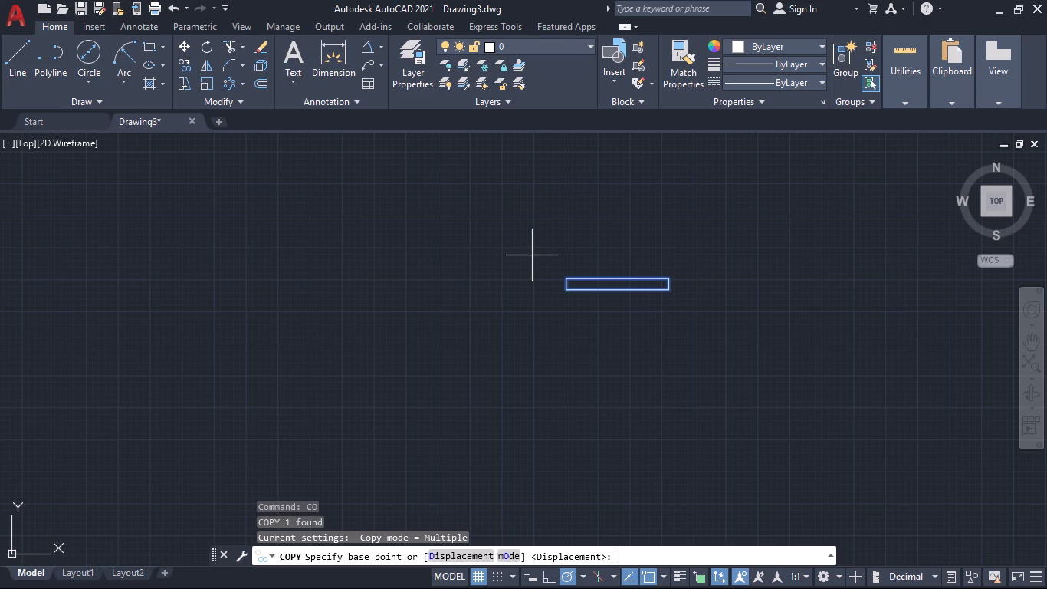
pyautogui.click(668, 293)
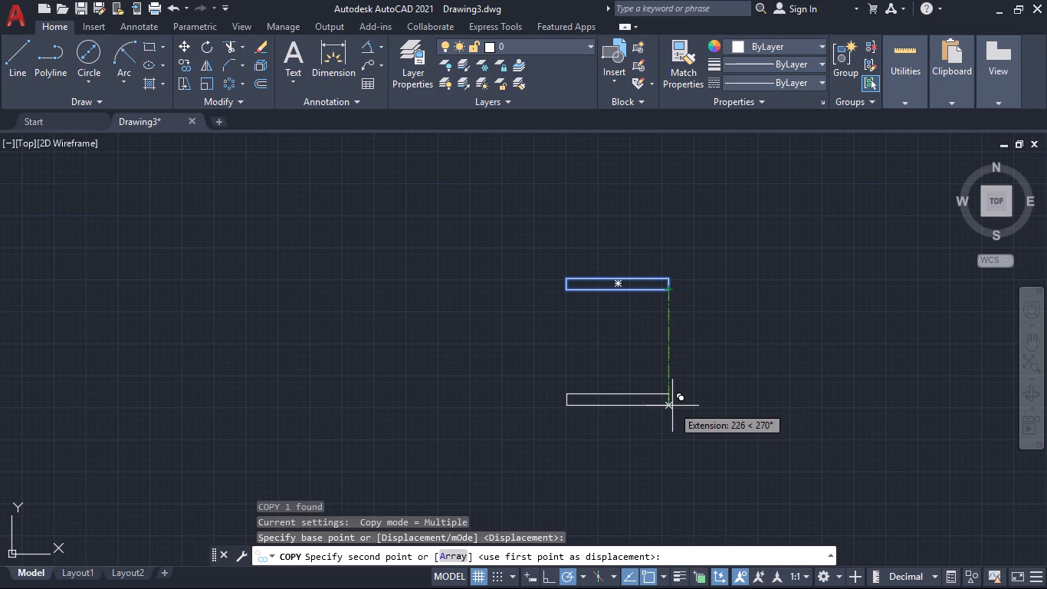
pyautogui.write('306')
pyautogui.press('Return')
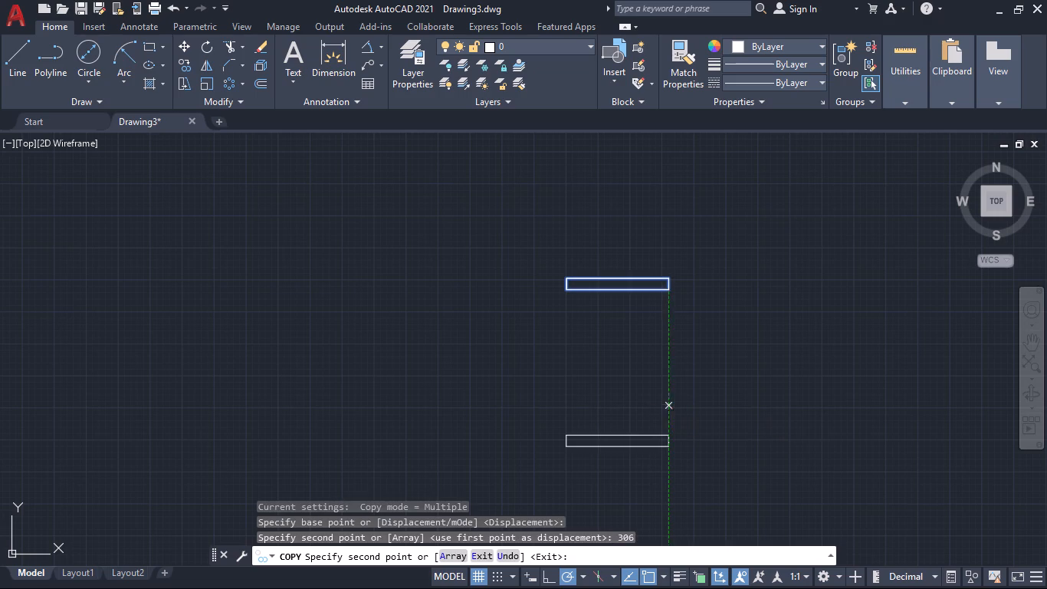
pyautogui.press('Escape')
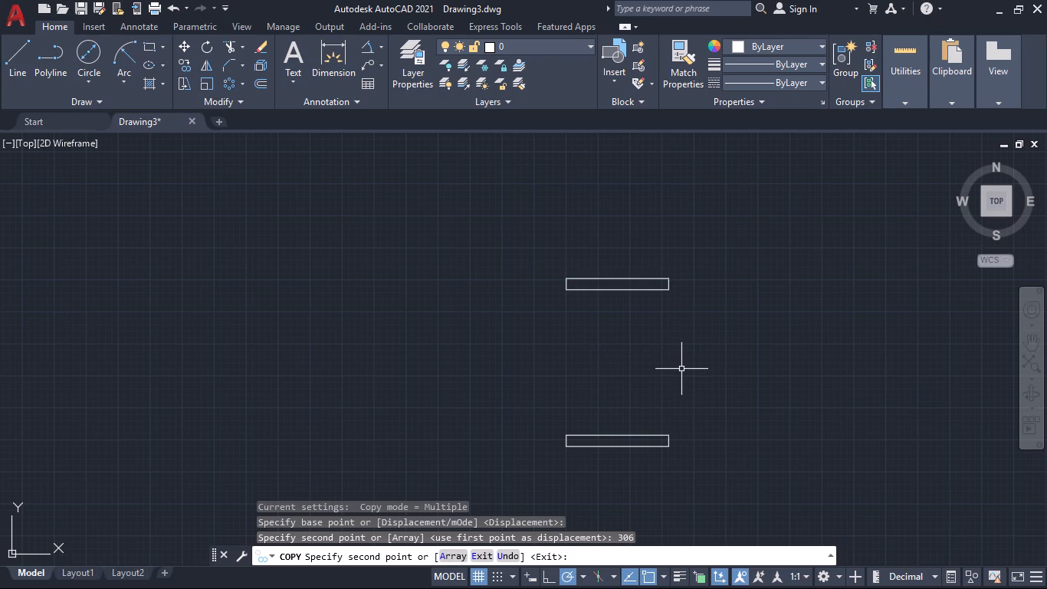
# Check the overall height again with a temporary dimension from the upper rectangle's top-left corner to the new copy's bottom-left corner.
pyautogui.click(346, 74)
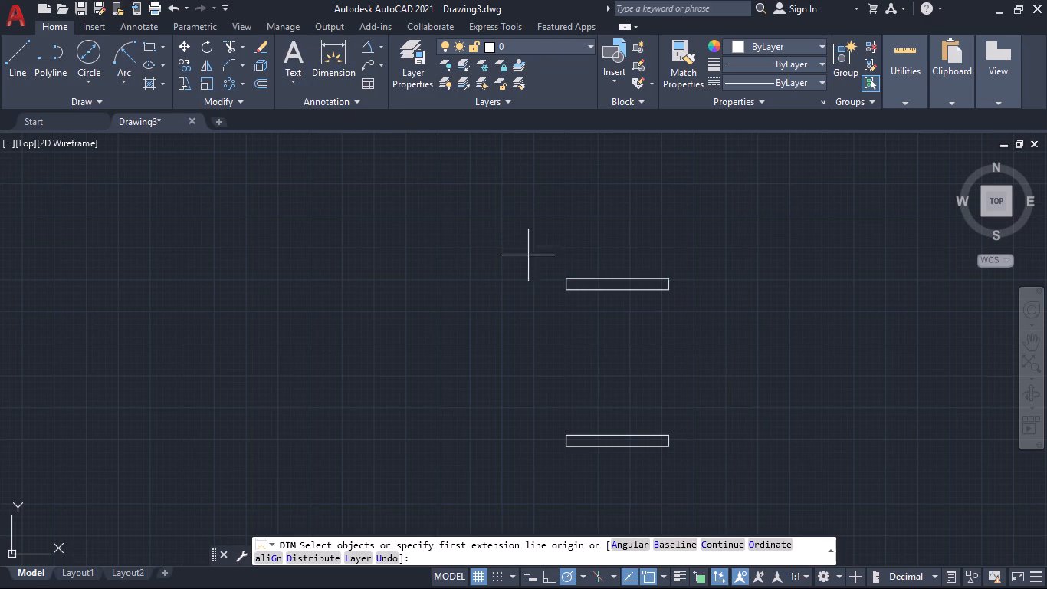
pyautogui.click(565, 279)
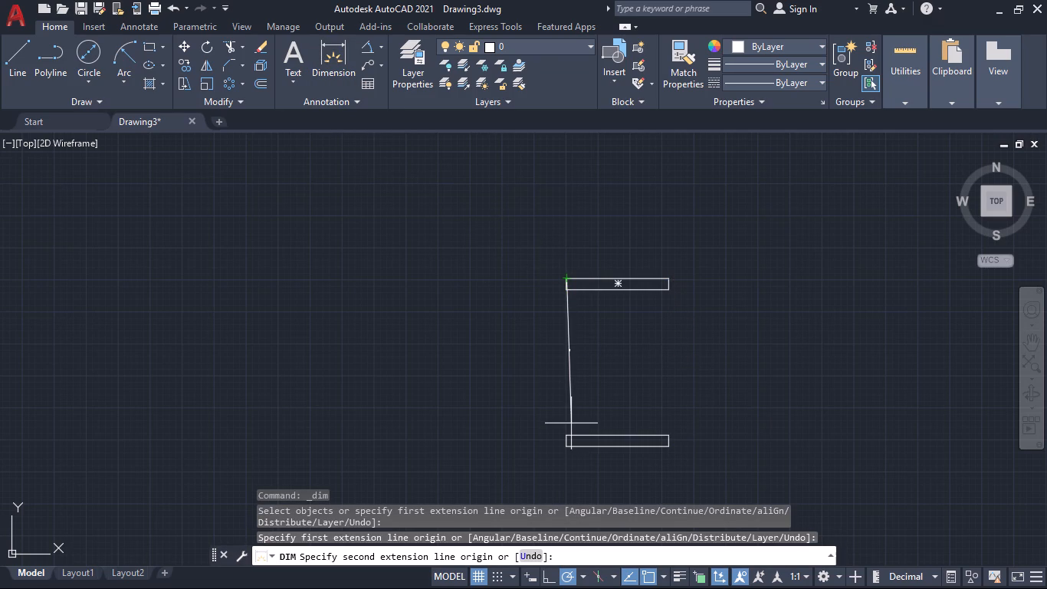
pyautogui.click(563, 449)
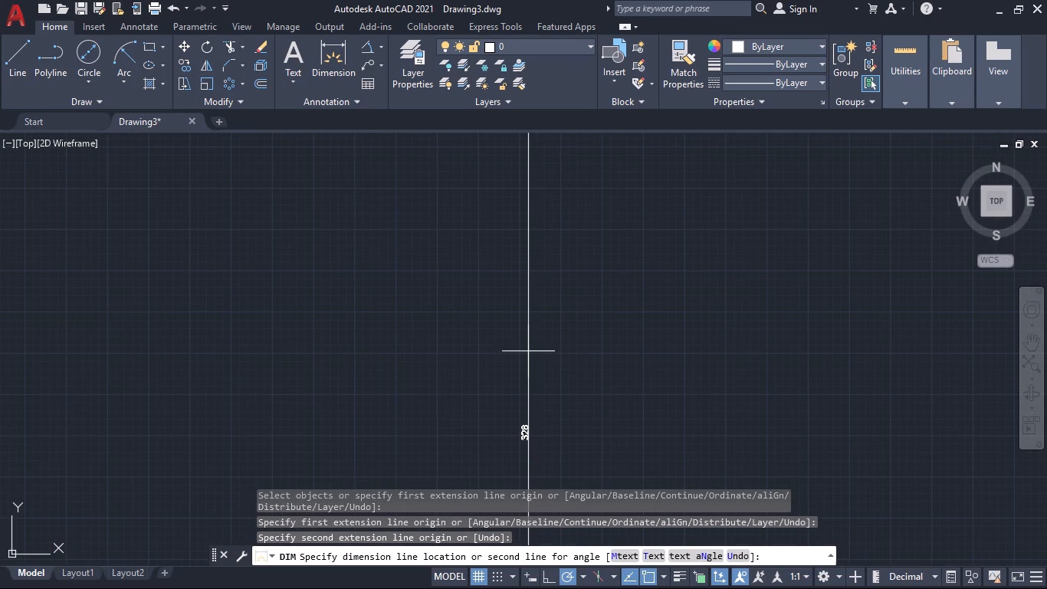
pyautogui.press('Escape')
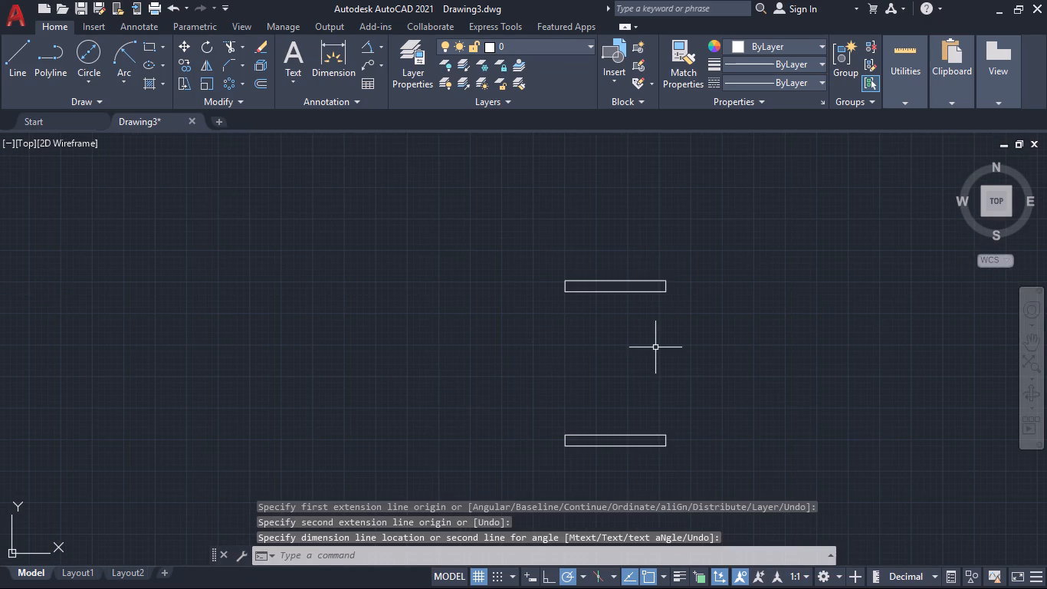
# Explode the upper and lower rectangles into separate lines.
pyautogui.click(716, 433)
pyautogui.click(547, 210)
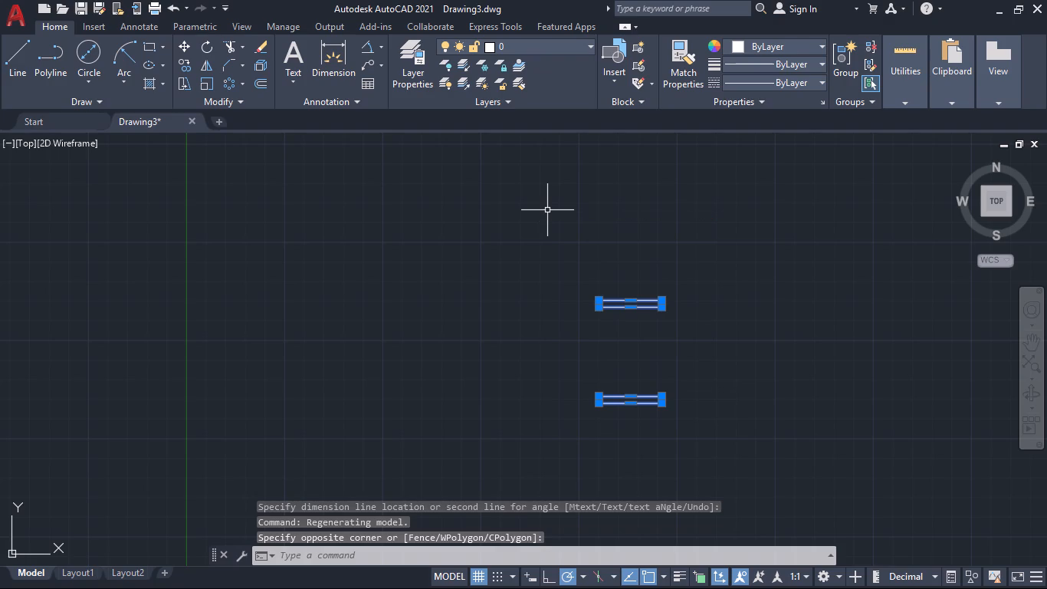
pyautogui.press('x')
pyautogui.press('Return')
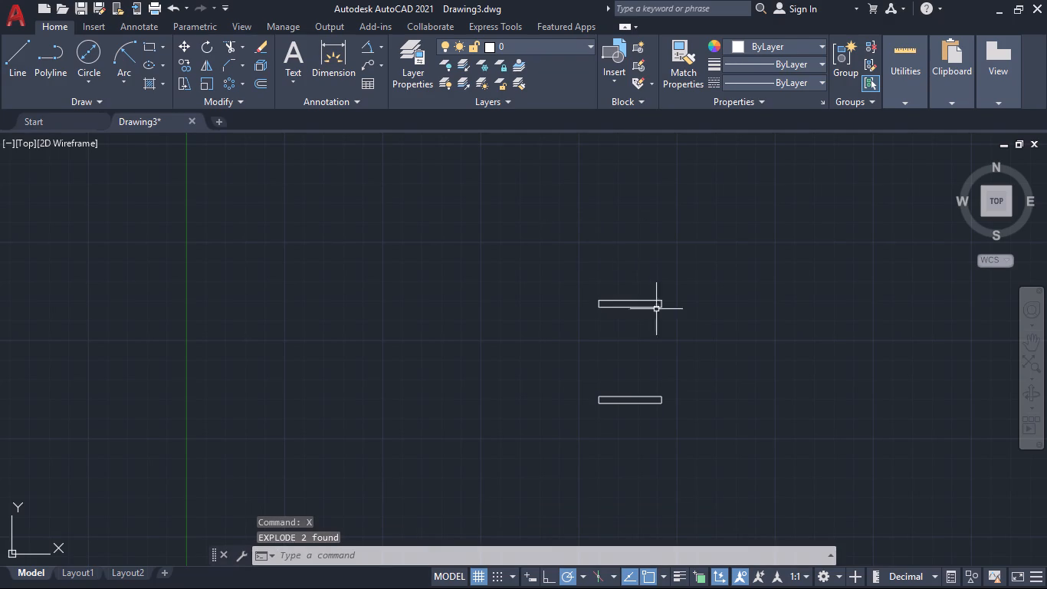
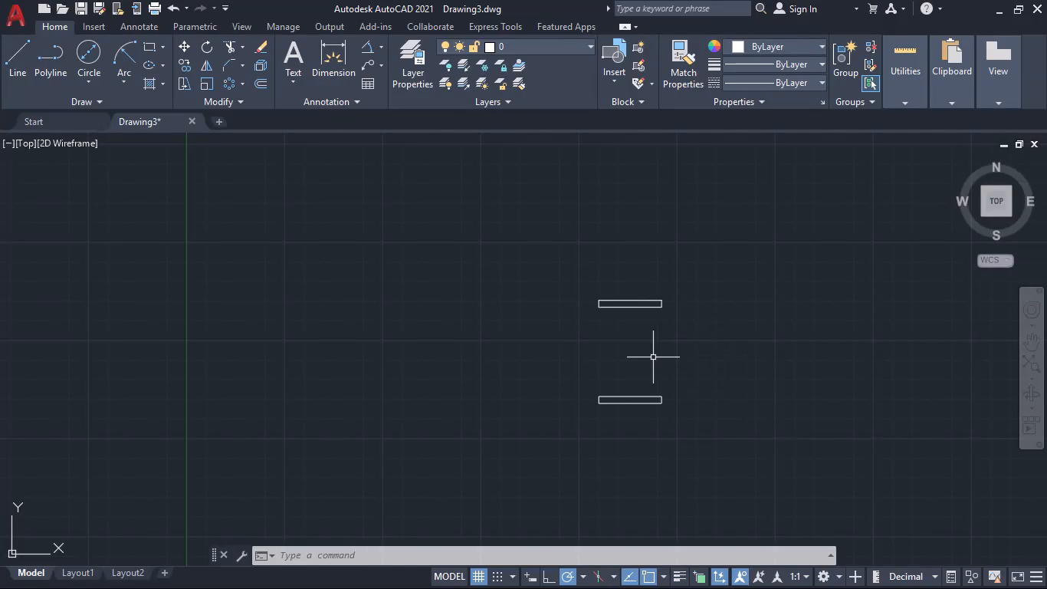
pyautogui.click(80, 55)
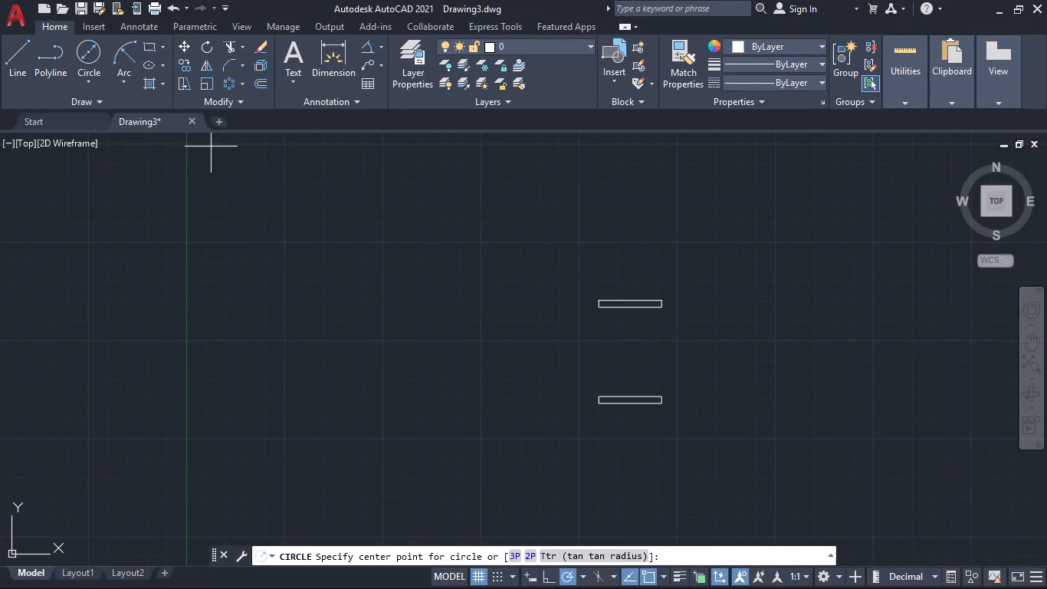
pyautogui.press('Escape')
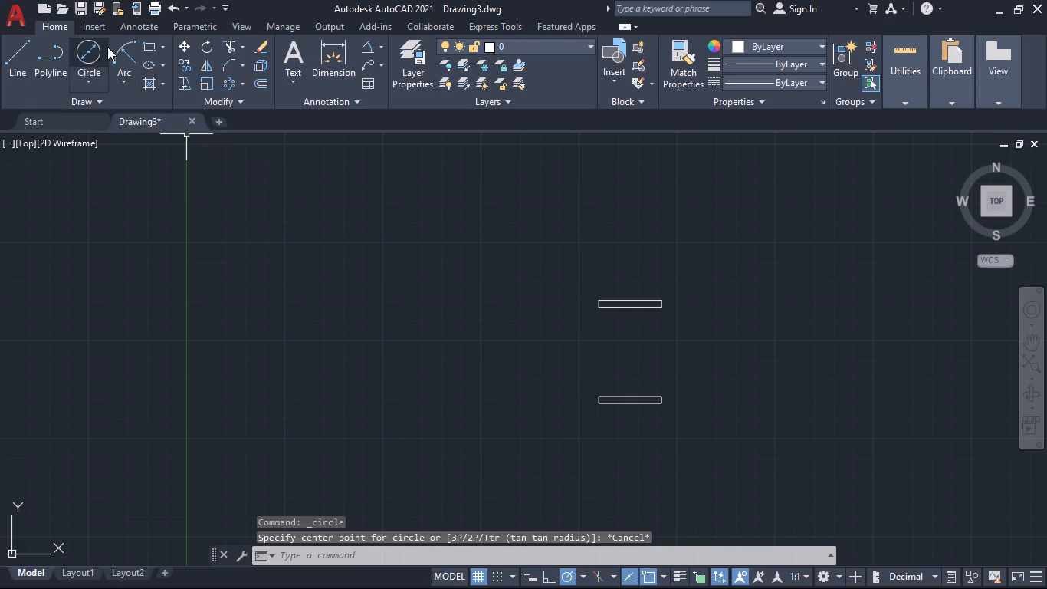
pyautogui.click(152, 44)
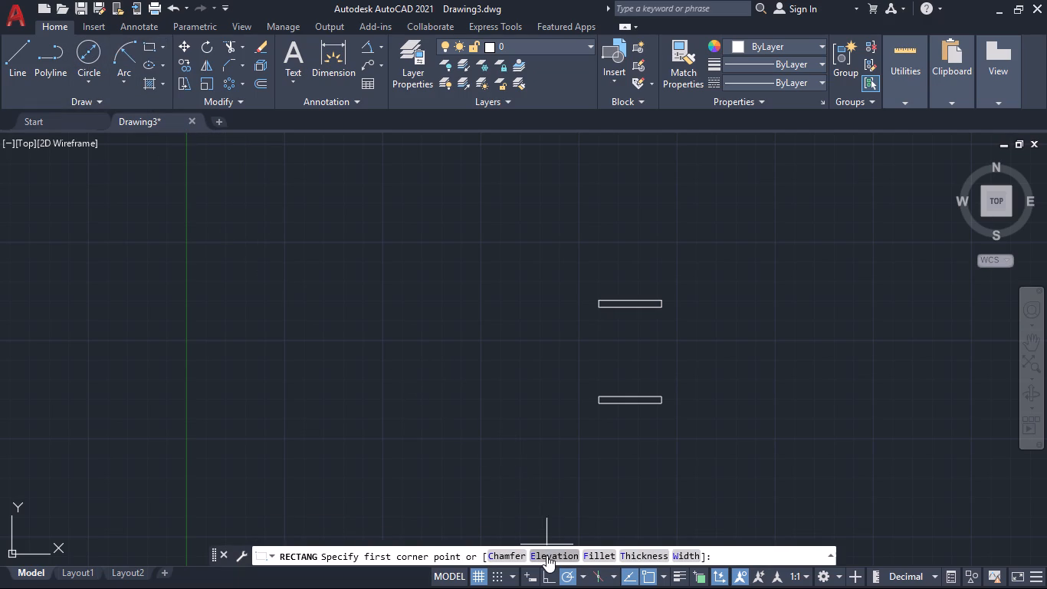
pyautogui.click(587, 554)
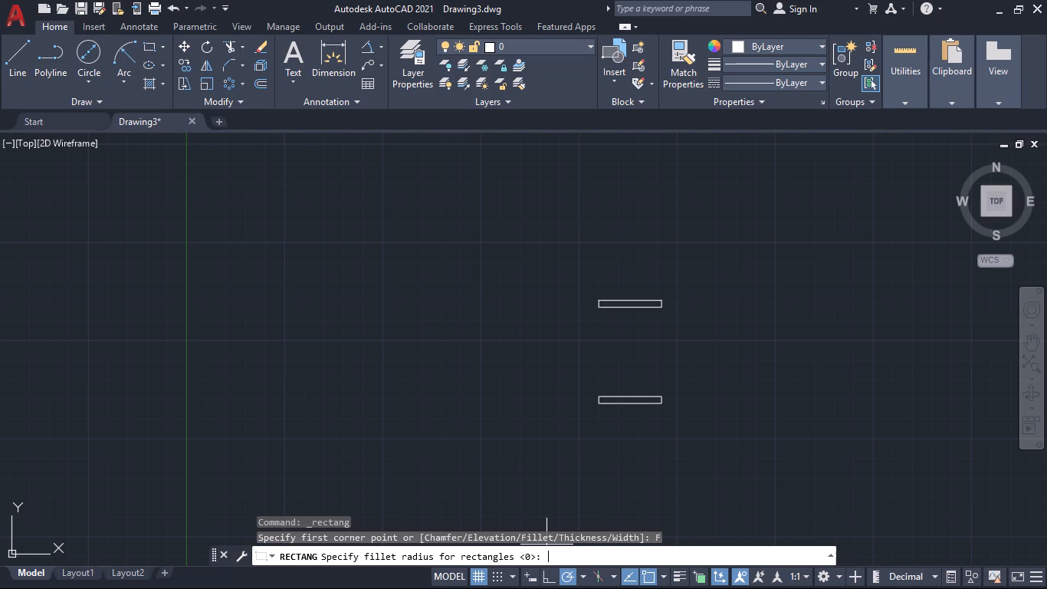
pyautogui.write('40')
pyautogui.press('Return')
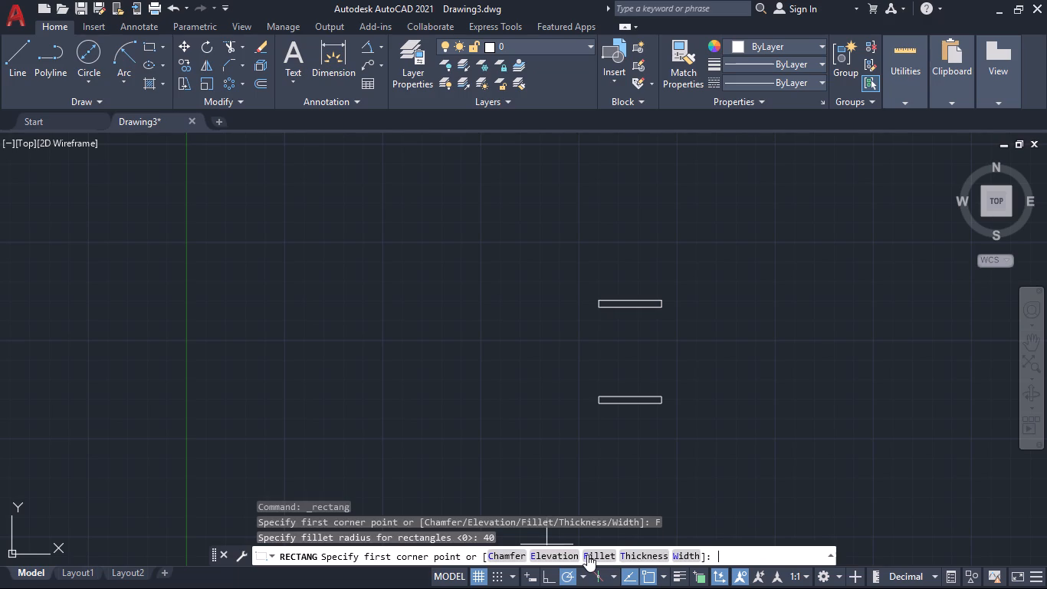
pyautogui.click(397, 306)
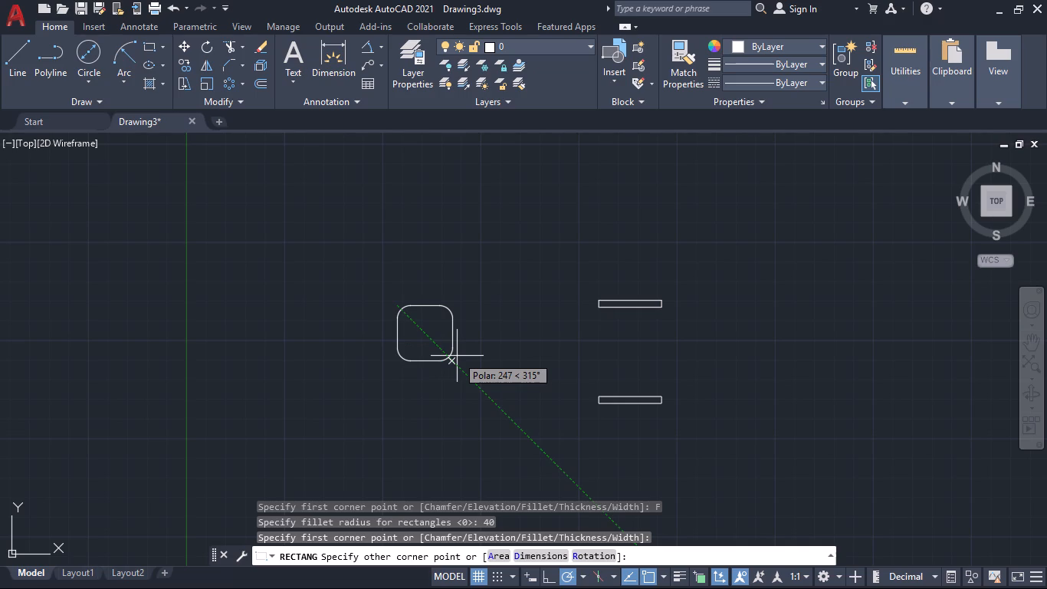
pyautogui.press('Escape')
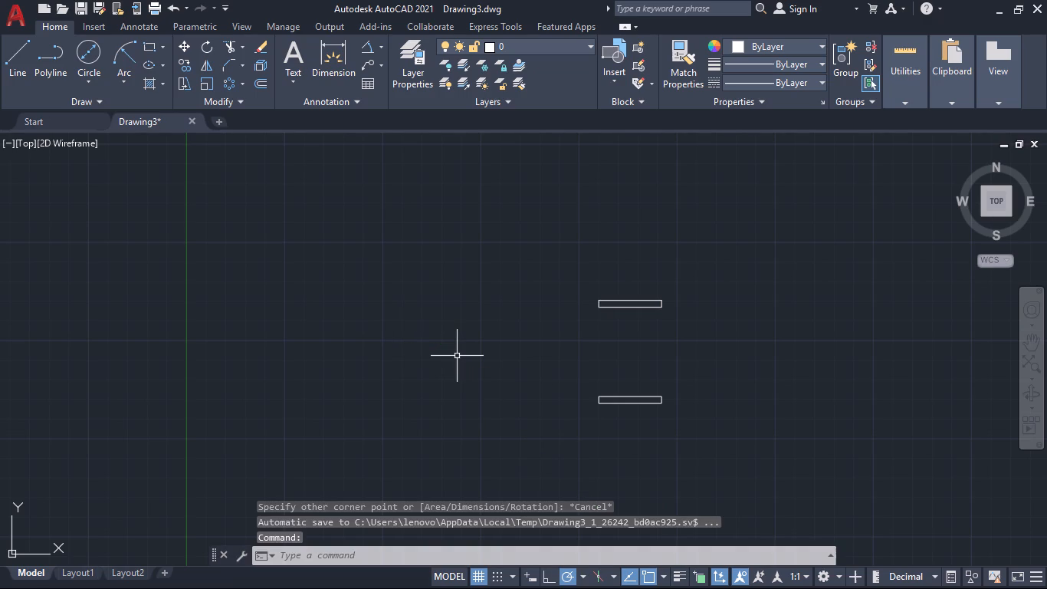
# Set the corner fillet radius for new rectangles to 20.
pyautogui.write('rec')
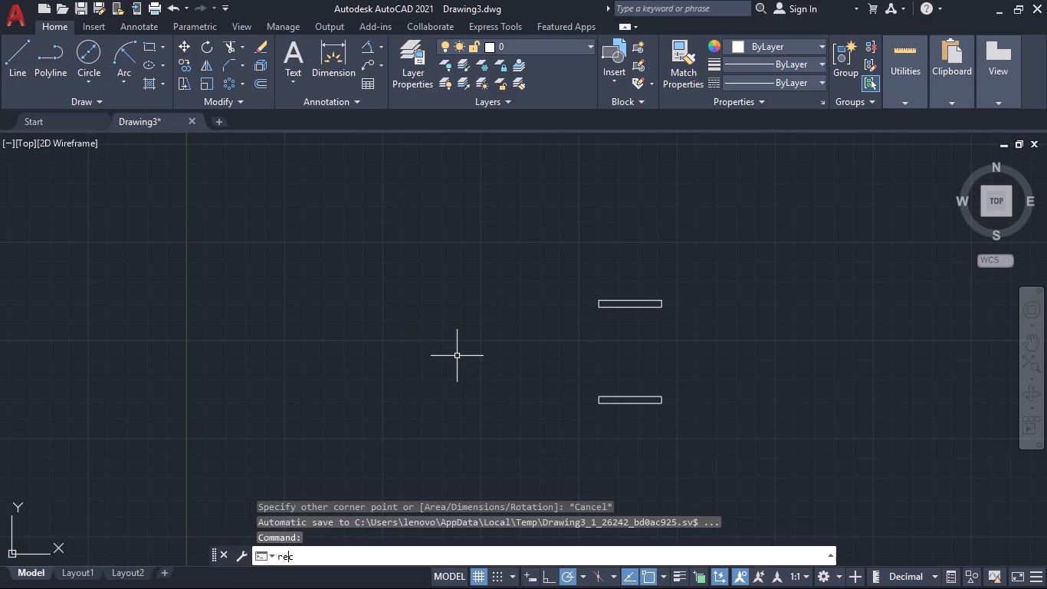
pyautogui.press('Return')
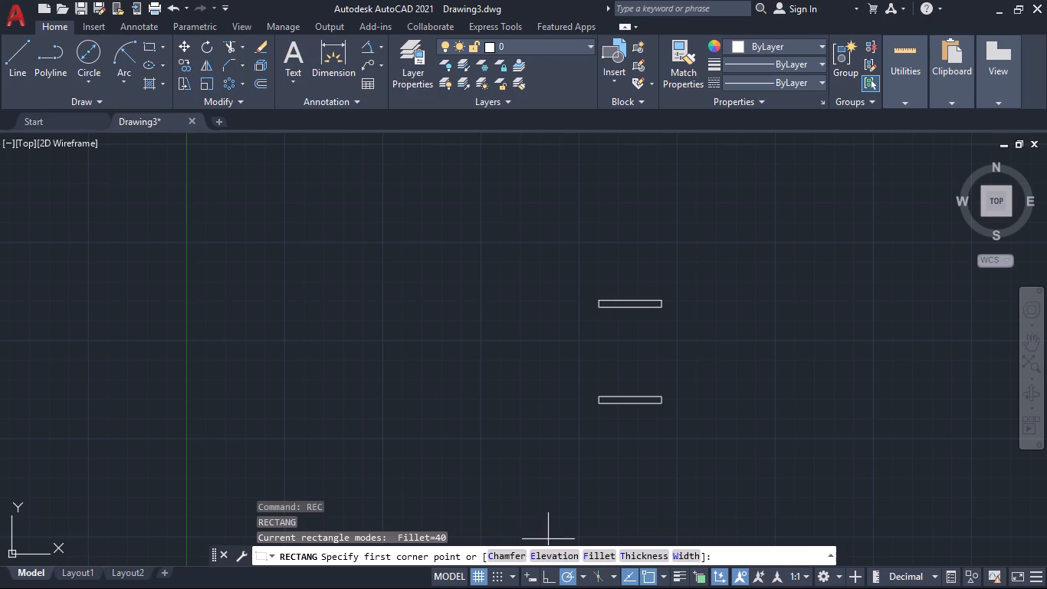
pyautogui.click(593, 559)
pyautogui.write('20')
pyautogui.press('Return')
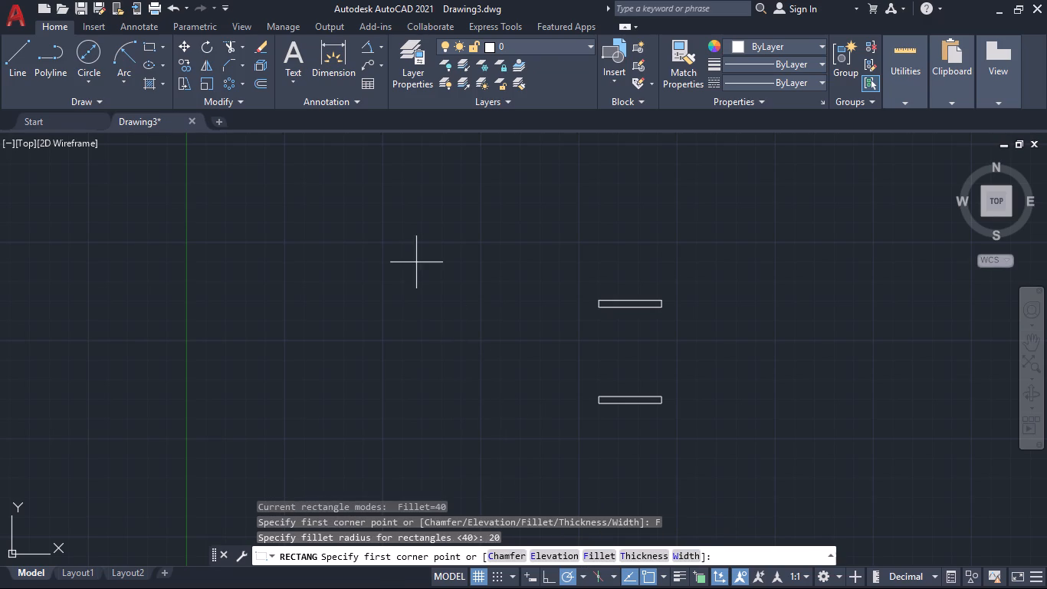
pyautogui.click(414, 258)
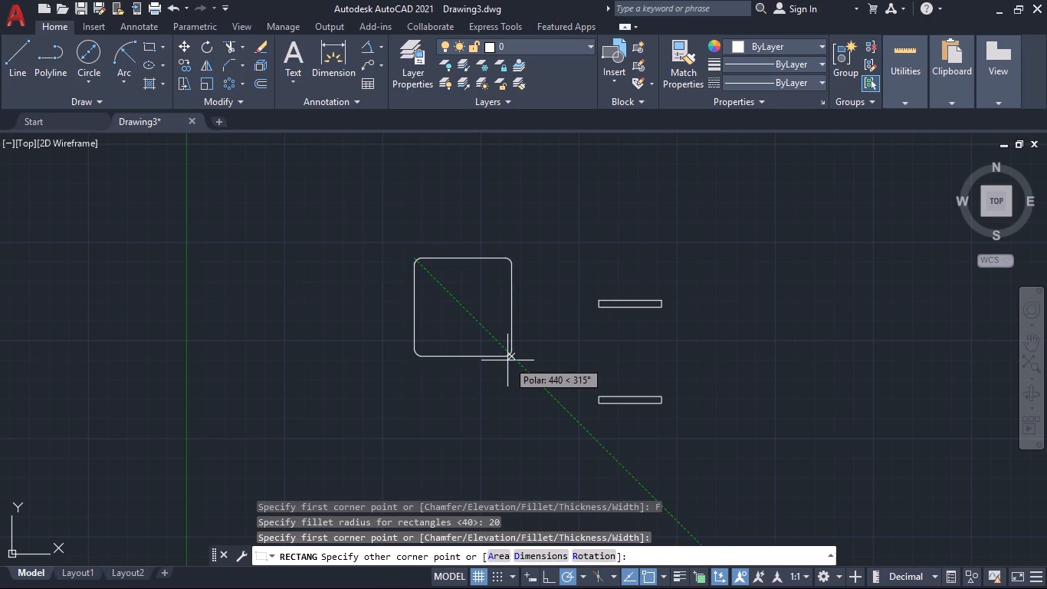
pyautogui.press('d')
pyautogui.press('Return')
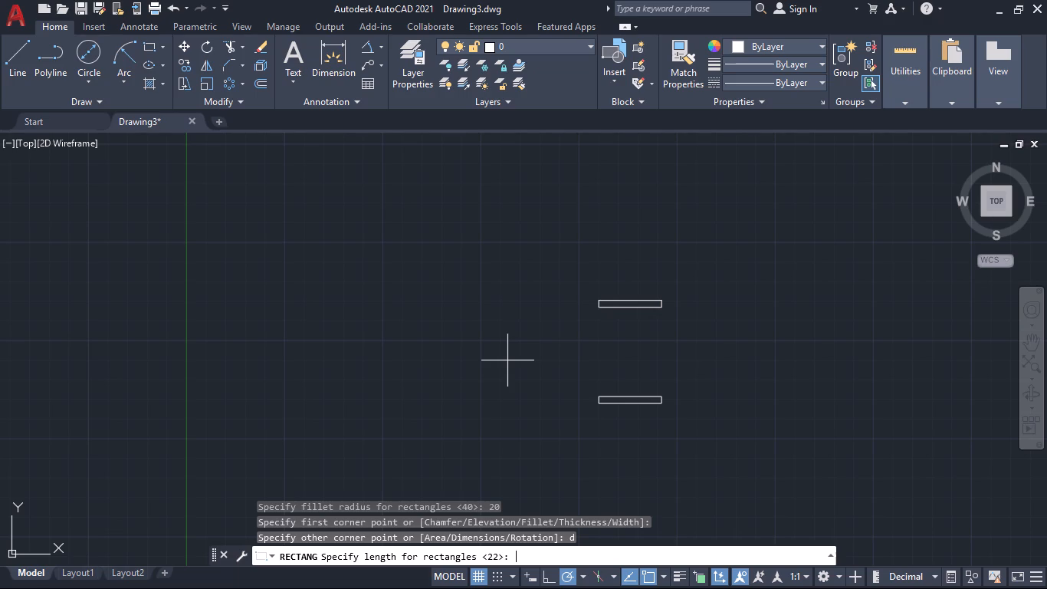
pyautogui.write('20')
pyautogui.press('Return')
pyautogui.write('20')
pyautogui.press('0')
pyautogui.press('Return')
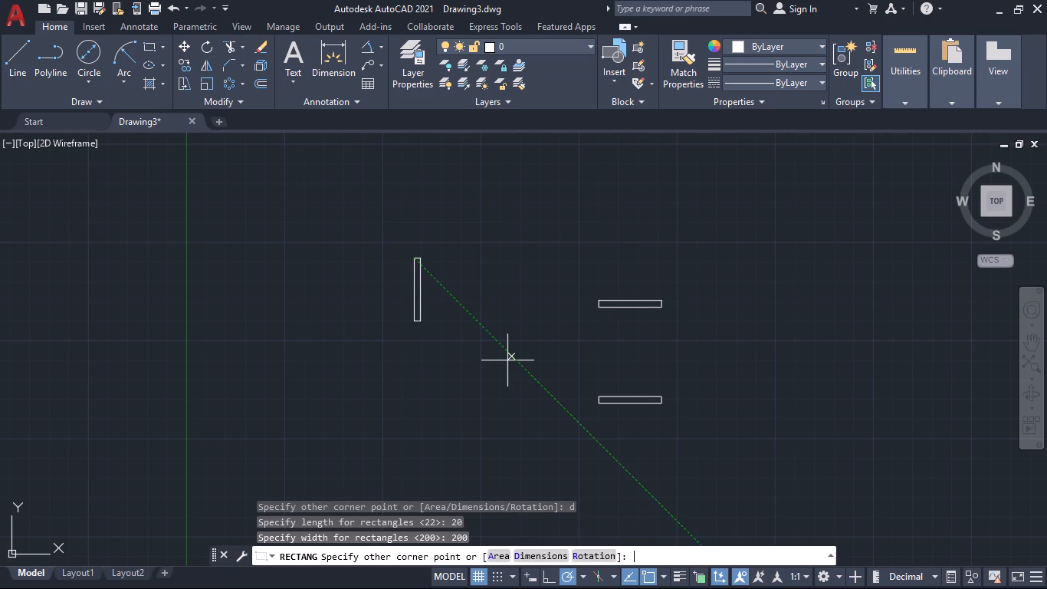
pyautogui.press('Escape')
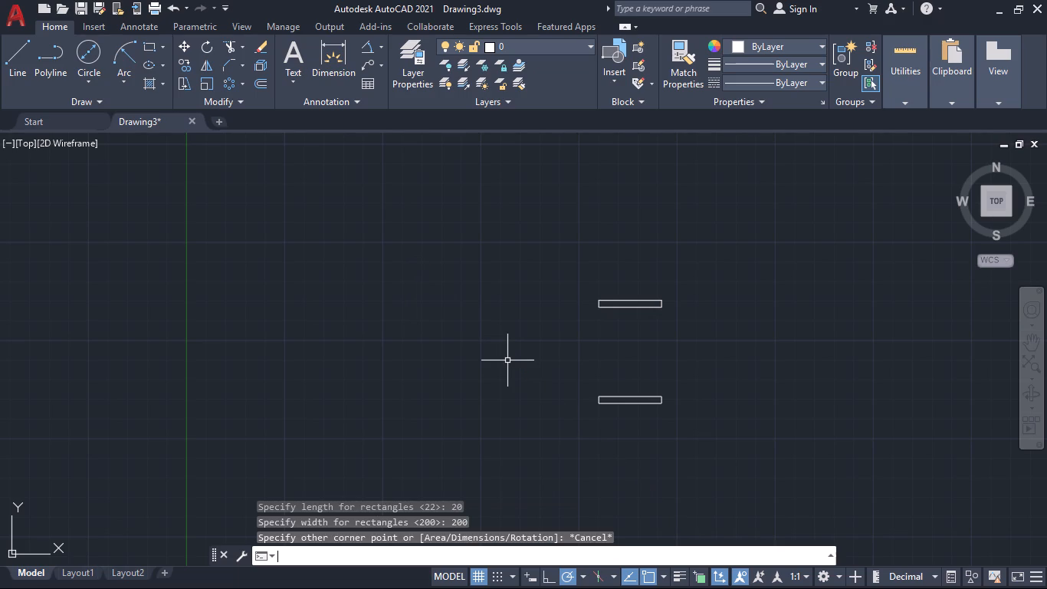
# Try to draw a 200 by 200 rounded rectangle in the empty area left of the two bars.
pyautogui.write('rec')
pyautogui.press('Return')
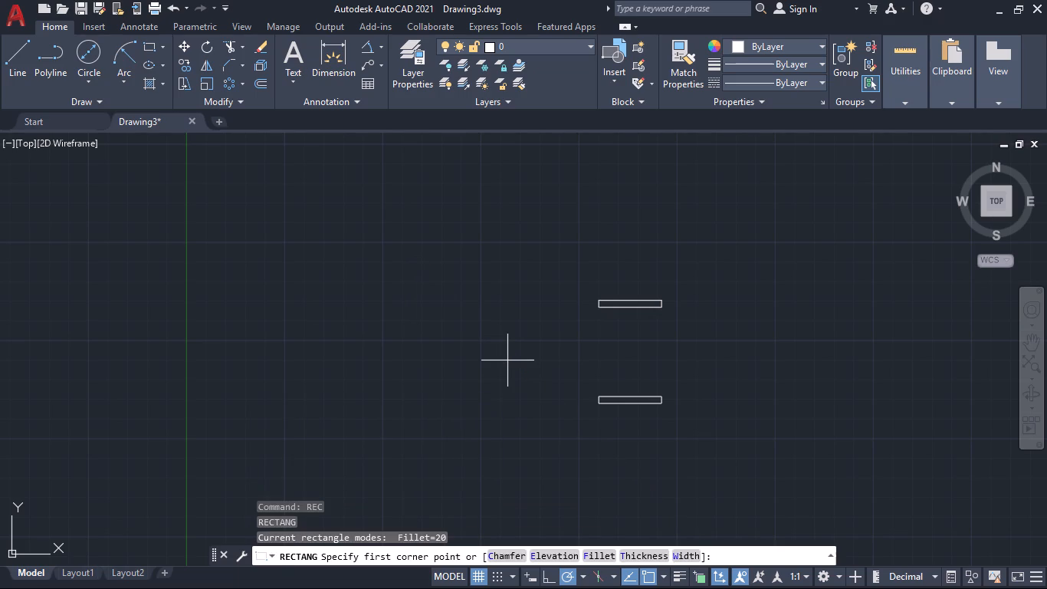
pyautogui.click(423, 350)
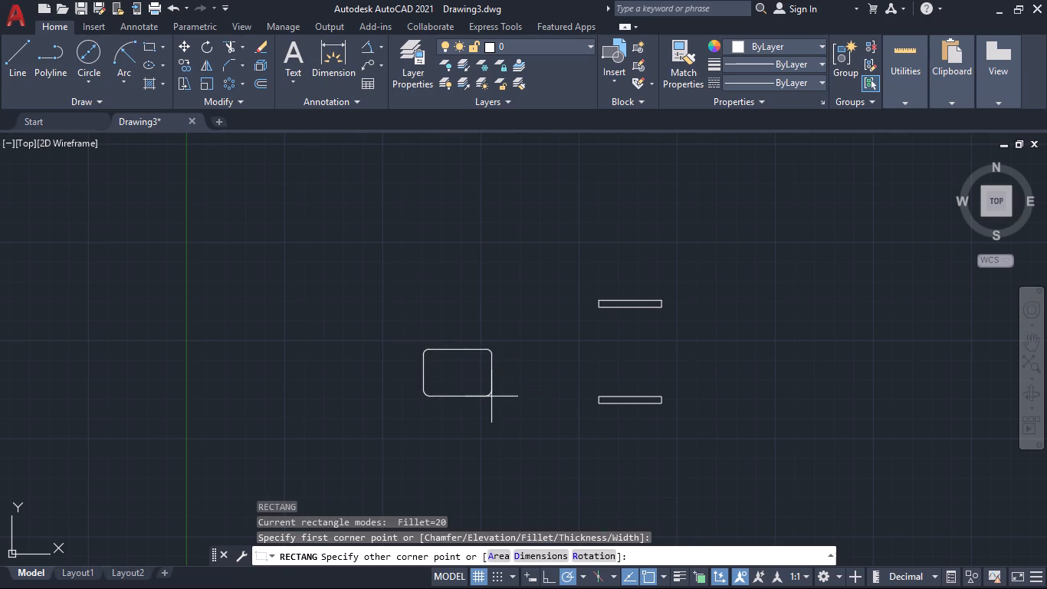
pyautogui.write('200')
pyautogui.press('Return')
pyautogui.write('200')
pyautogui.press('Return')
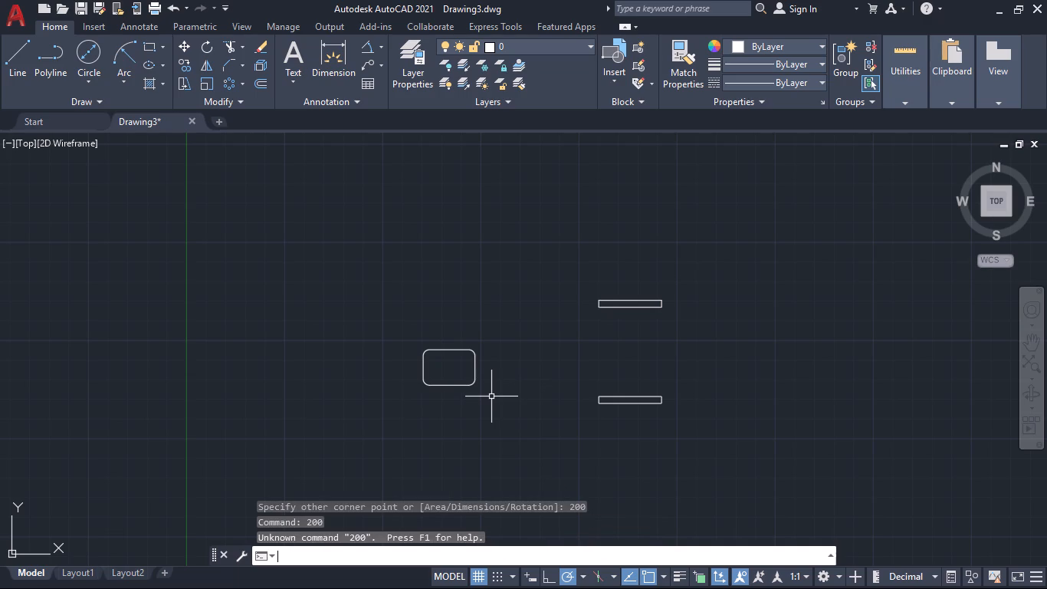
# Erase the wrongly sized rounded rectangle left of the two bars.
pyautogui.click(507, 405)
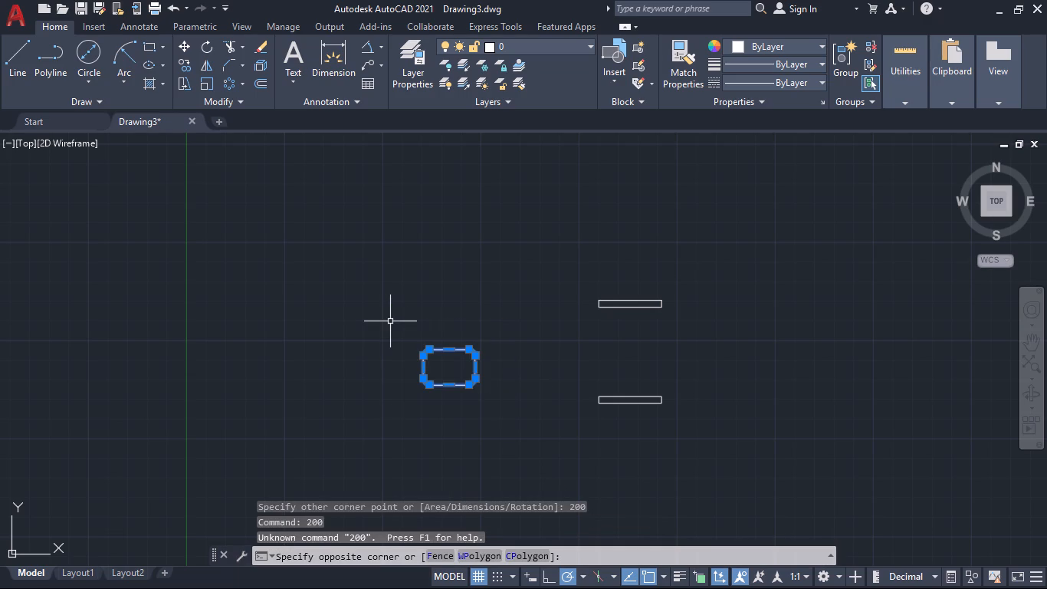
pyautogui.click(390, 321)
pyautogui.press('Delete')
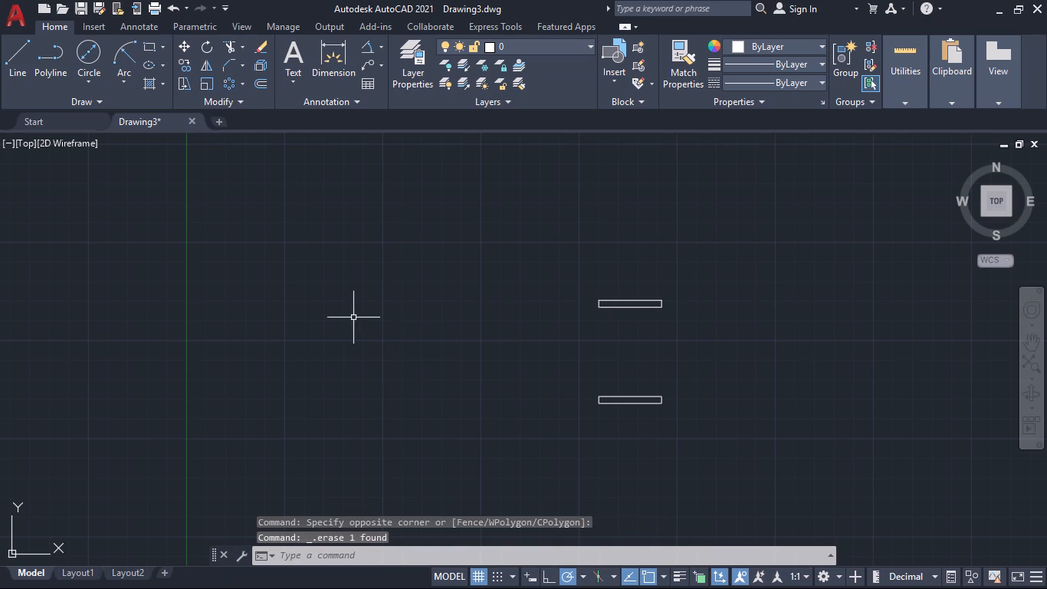
# Draw a rounded rectangle 200 long by 200 wide in the empty area left of the two bars.
pyautogui.click(143, 40)
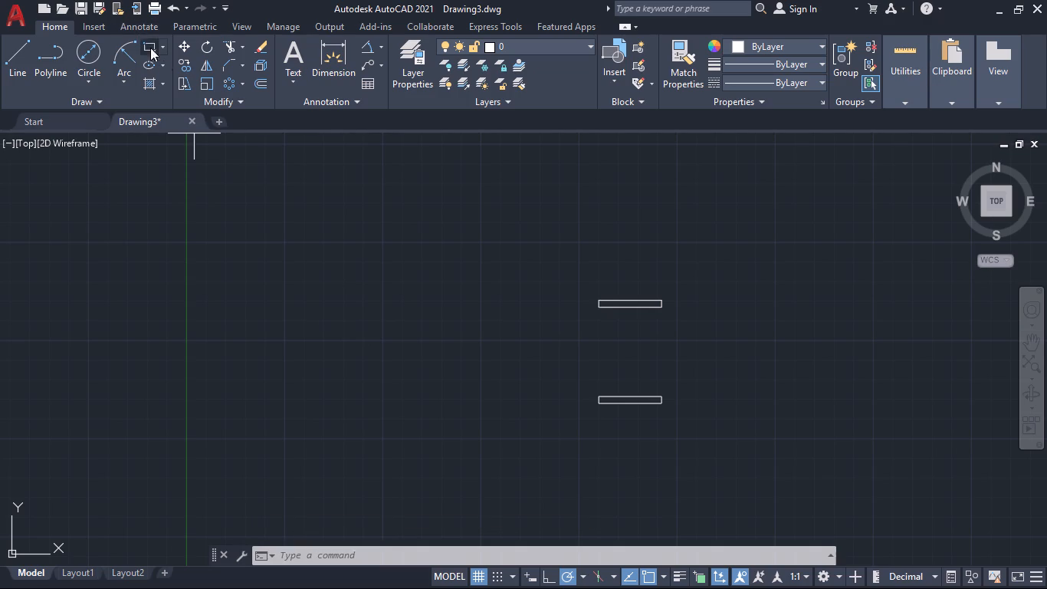
pyautogui.click(320, 231)
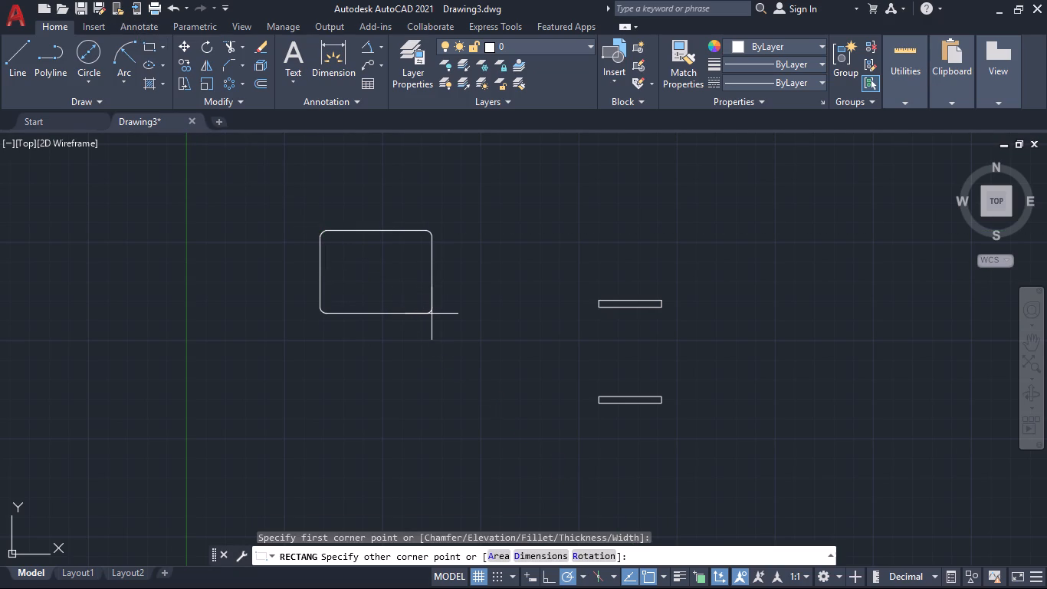
pyautogui.press('d')
pyautogui.press('Return')
pyautogui.write('200')
pyautogui.press('Return')
pyautogui.write('200')
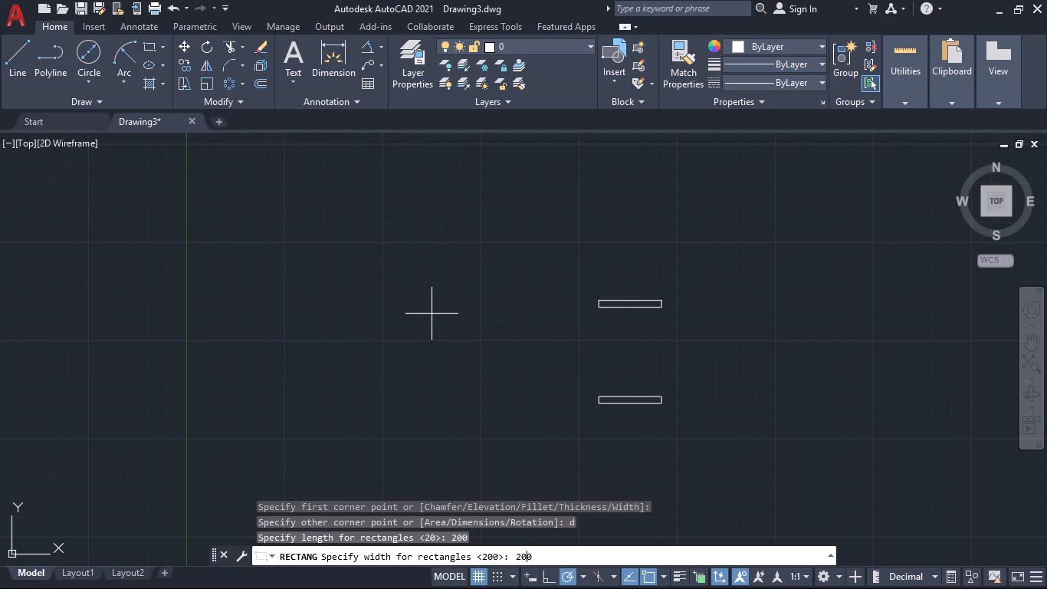
pyautogui.press('Return')
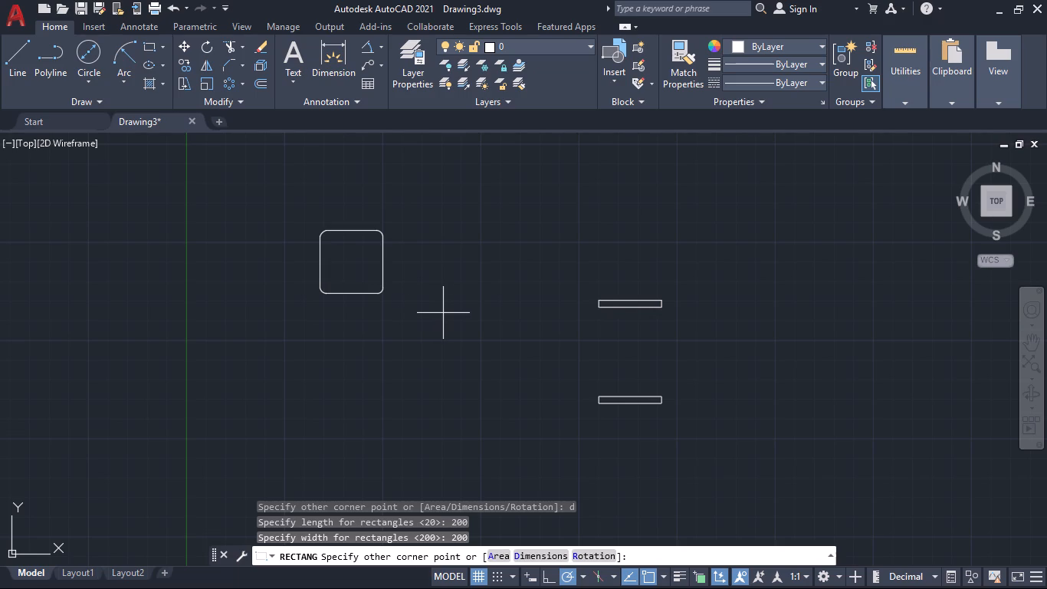
pyautogui.click(426, 308)
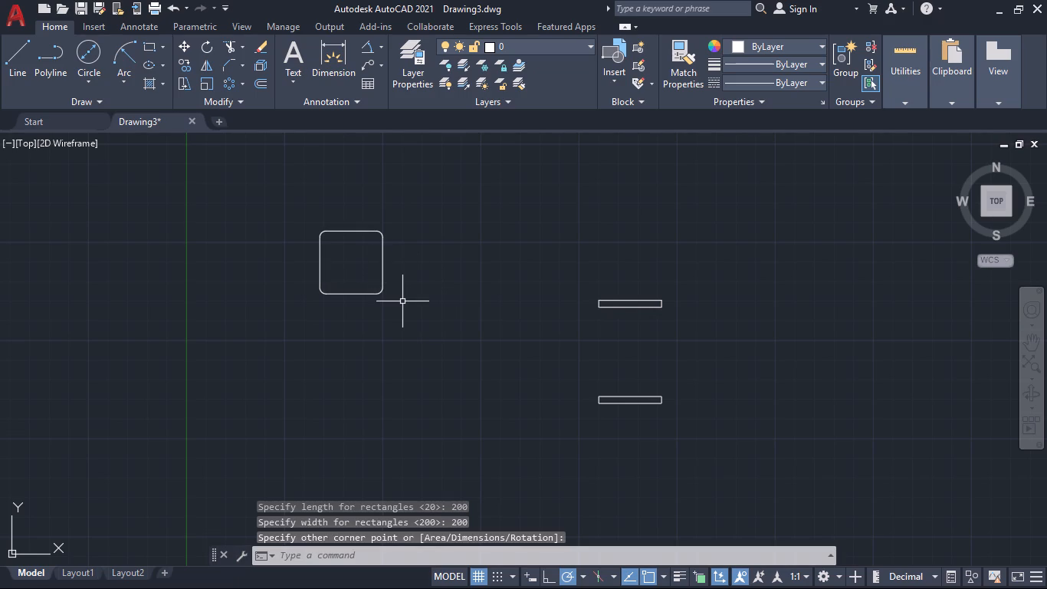
# Move the rounded square by its centre to just left of the two bars, roughly midway between them in height.
pyautogui.press('m')
pyautogui.press('Return')
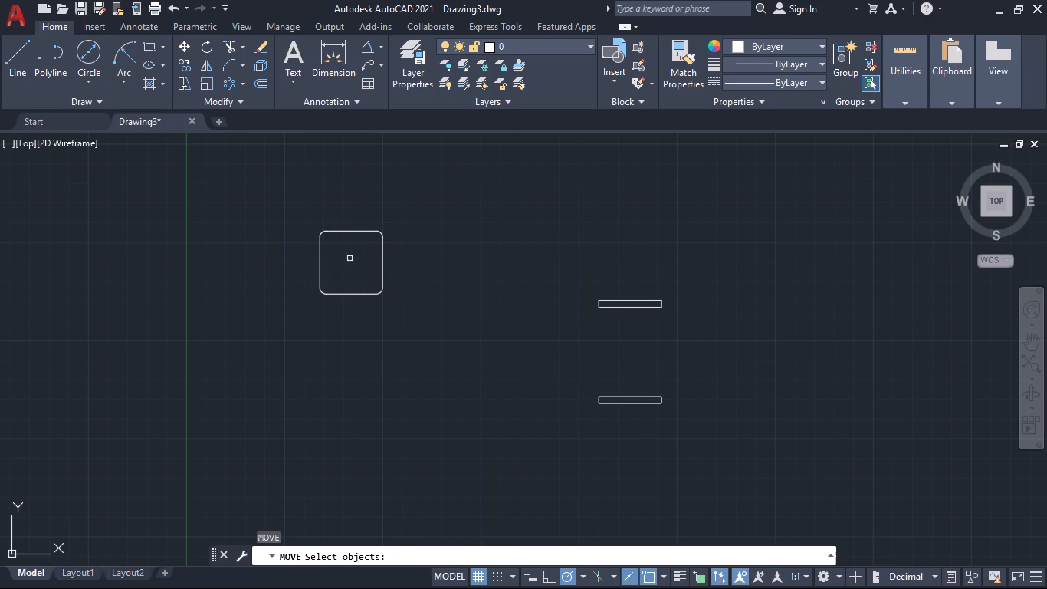
pyautogui.click(380, 288)
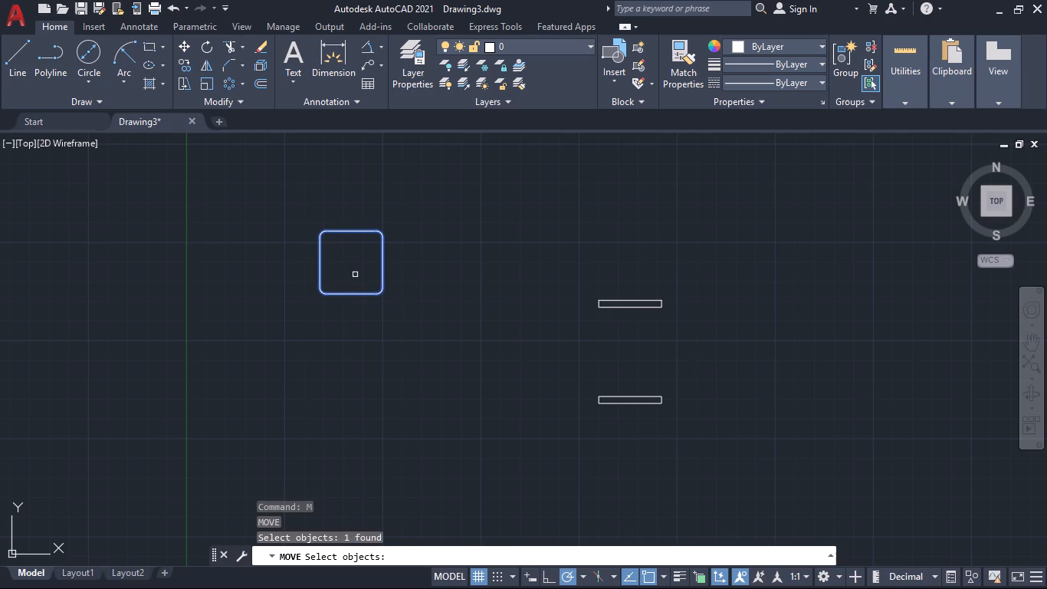
pyautogui.press('Return')
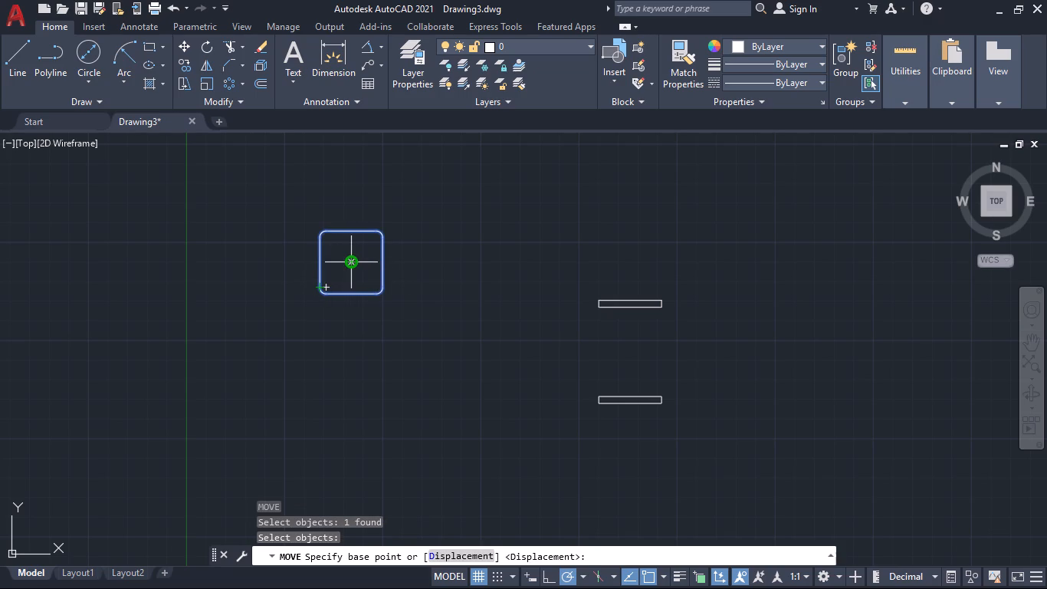
pyautogui.click(353, 262)
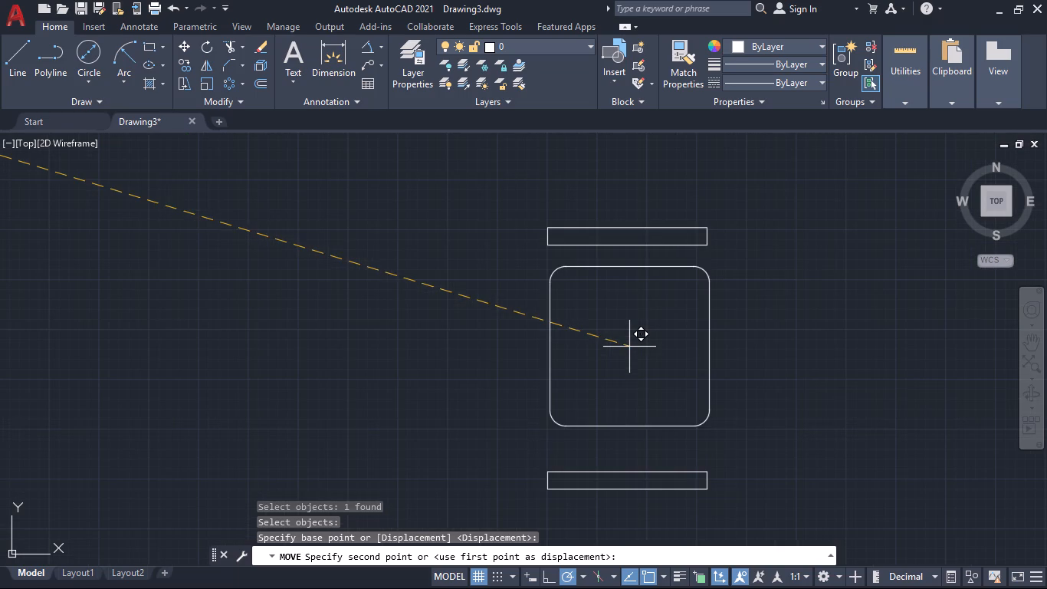
pyautogui.click(307, 350)
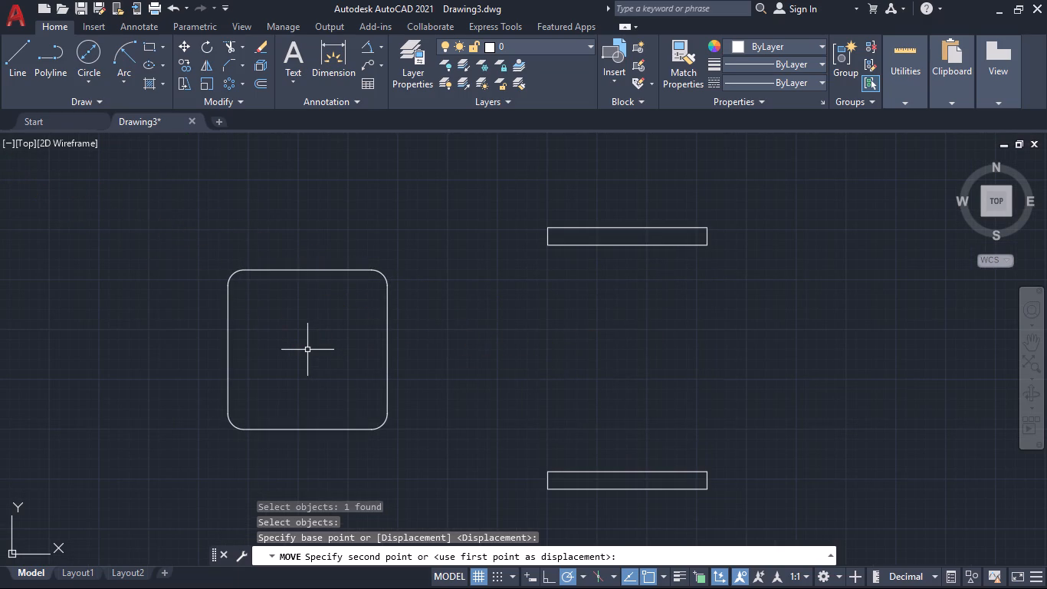
# Draw a vertical line from the midpoint of the upper bar's bottom edge to the midpoint of the lower bar's top edge.
pyautogui.click(18, 51)
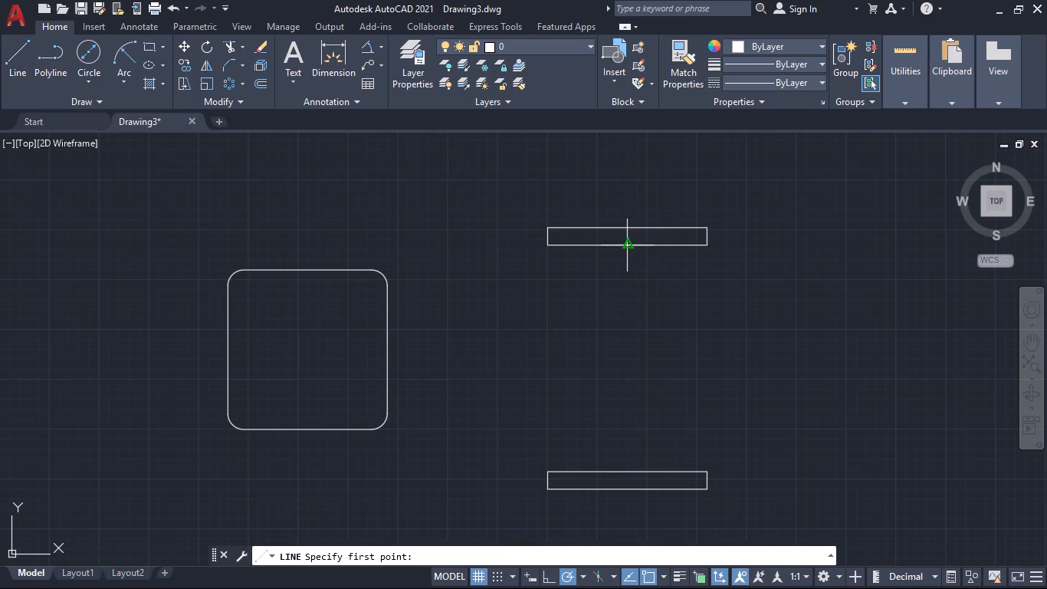
pyautogui.click(625, 248)
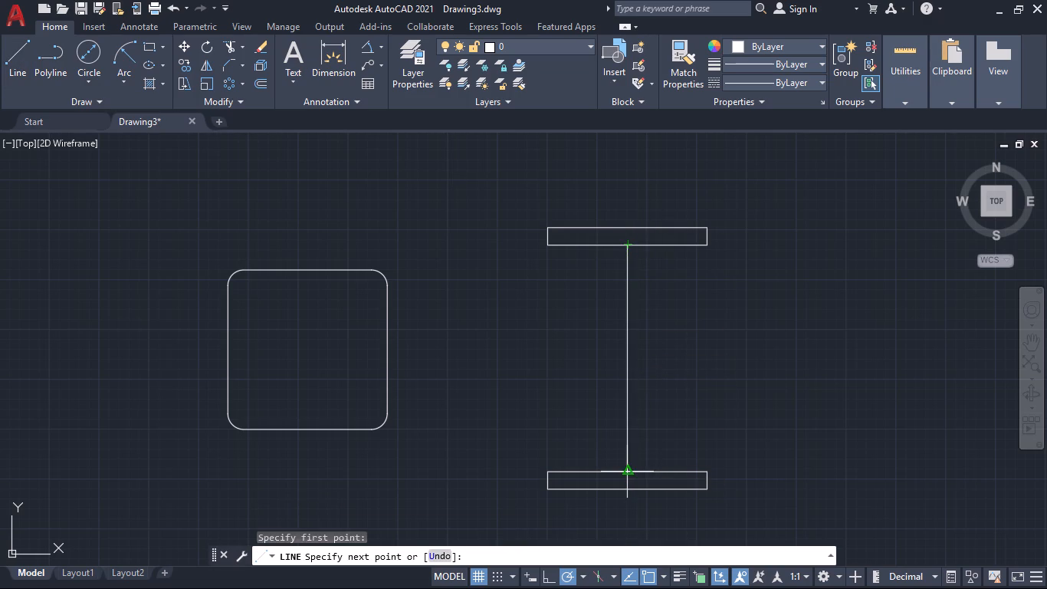
pyautogui.click(629, 471)
pyautogui.press('space')
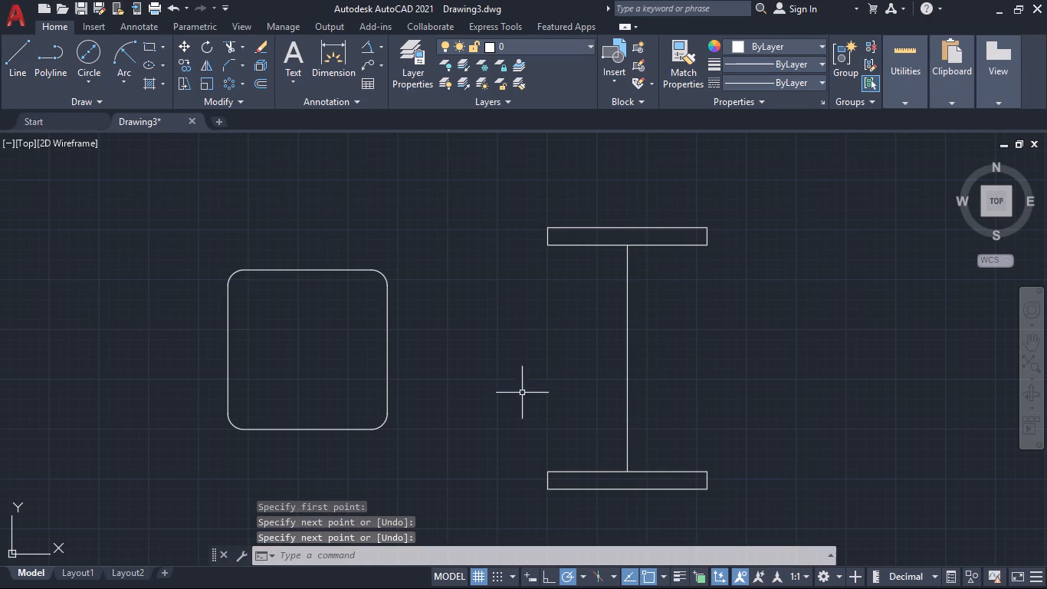
# Move the rounded square by its centre onto the midpoint of the vertical line joining the two bars.
pyautogui.click(387, 386)
pyautogui.press('m')
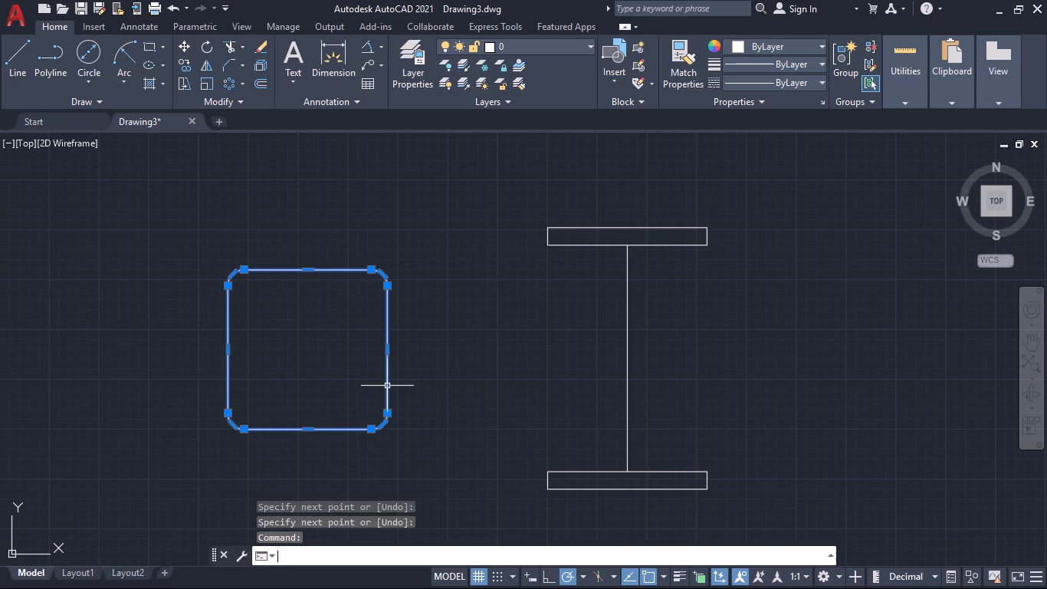
pyautogui.press('Return')
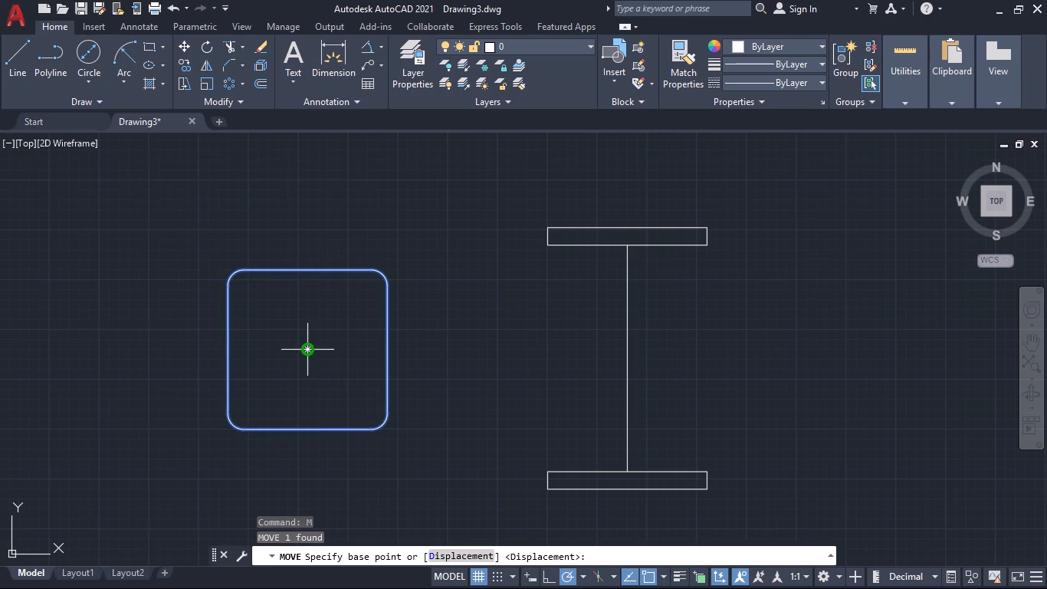
pyautogui.click(307, 348)
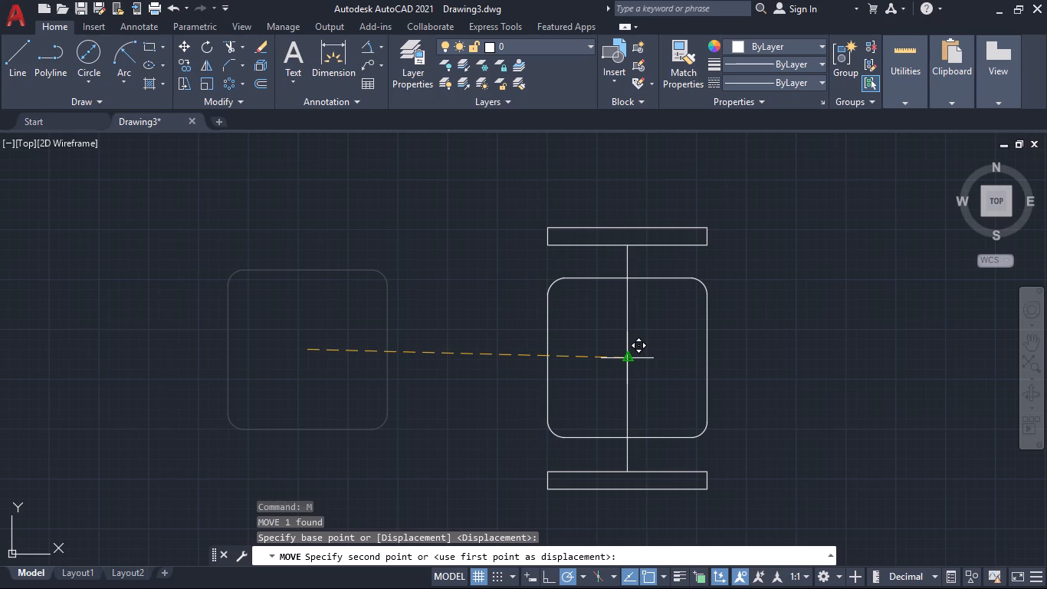
pyautogui.click(626, 360)
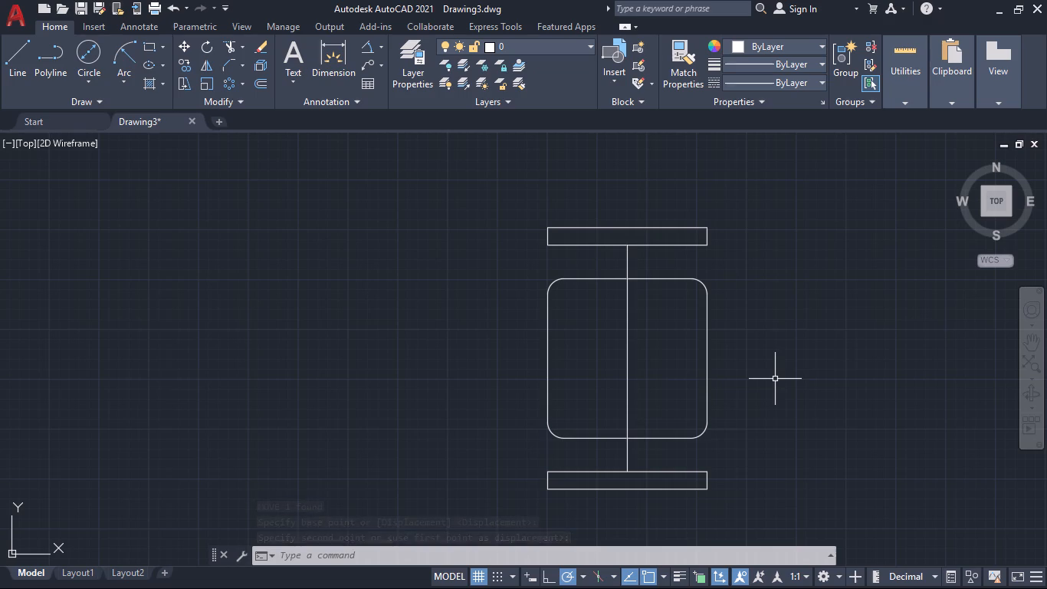
# Draw an 80 mm line along the rounded square's bottom edge, from the edge's midpoint toward the lower-left corner.
pyautogui.click(98, 61)
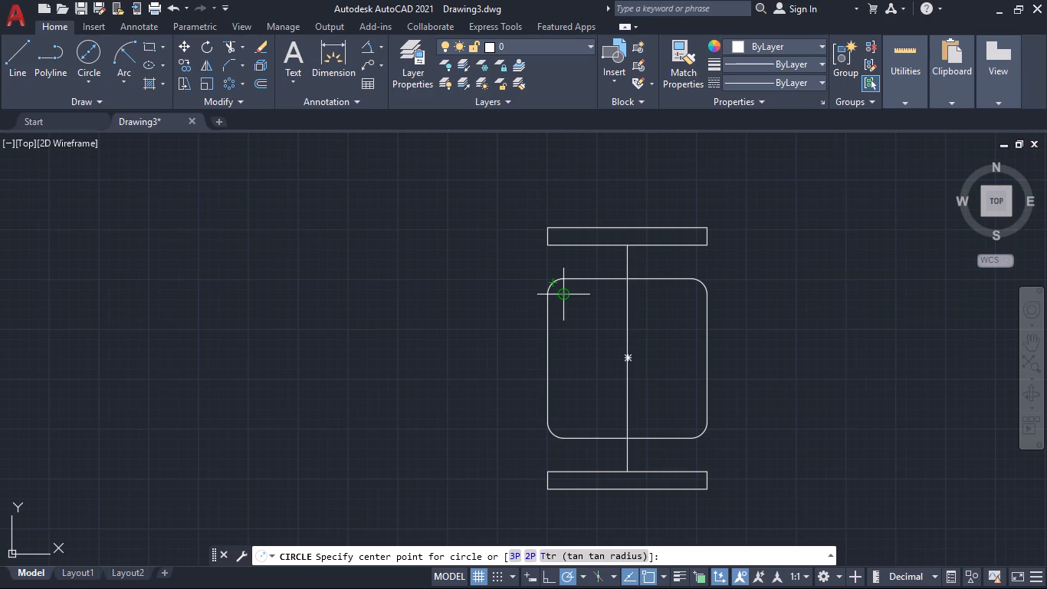
pyautogui.press('Escape')
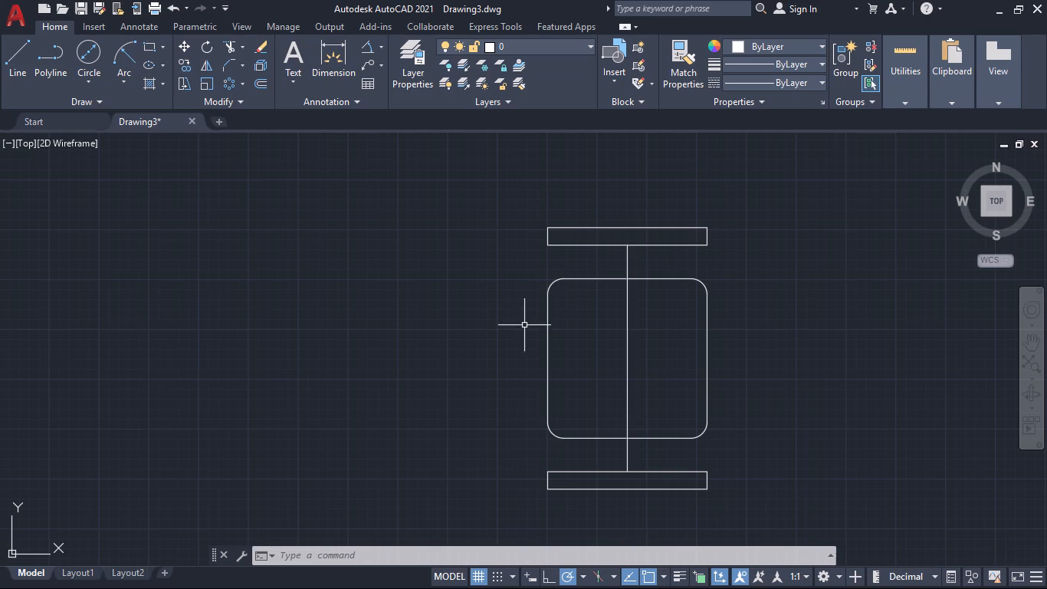
pyautogui.click(15, 52)
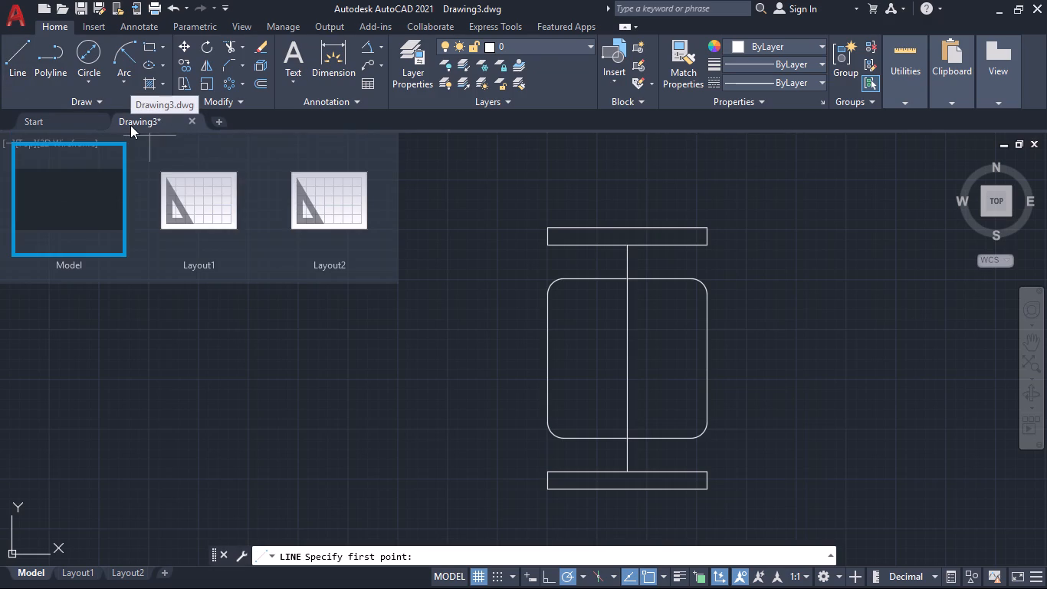
pyautogui.click(627, 439)
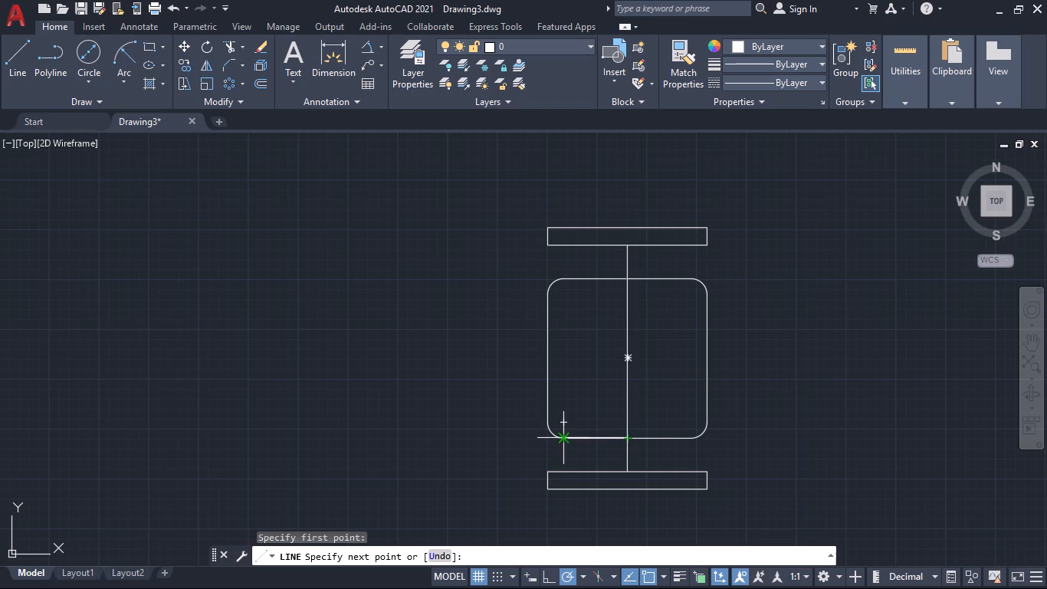
pyautogui.write('80')
pyautogui.press('Return')
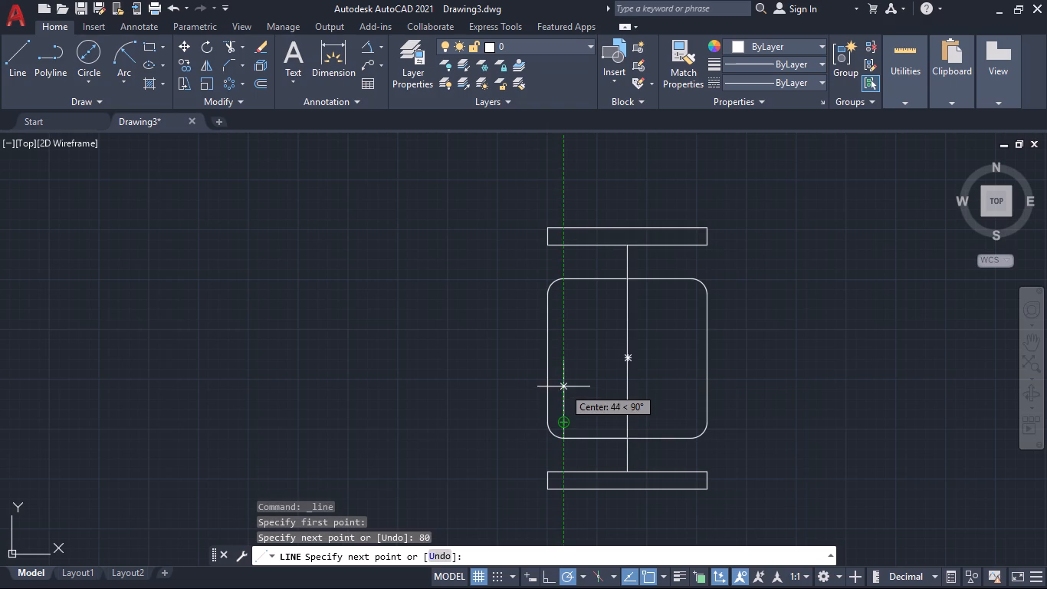
pyautogui.press('Escape')
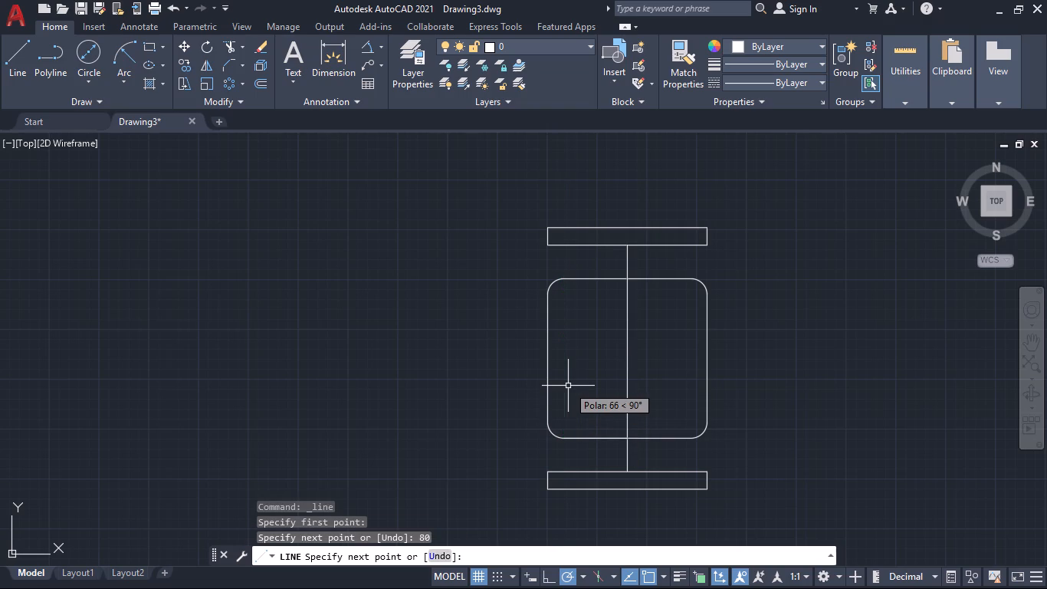
# Draw an 18 mm diameter circle at the centre of each of the rounded square's two upper corner arcs.
pyautogui.click(89, 52)
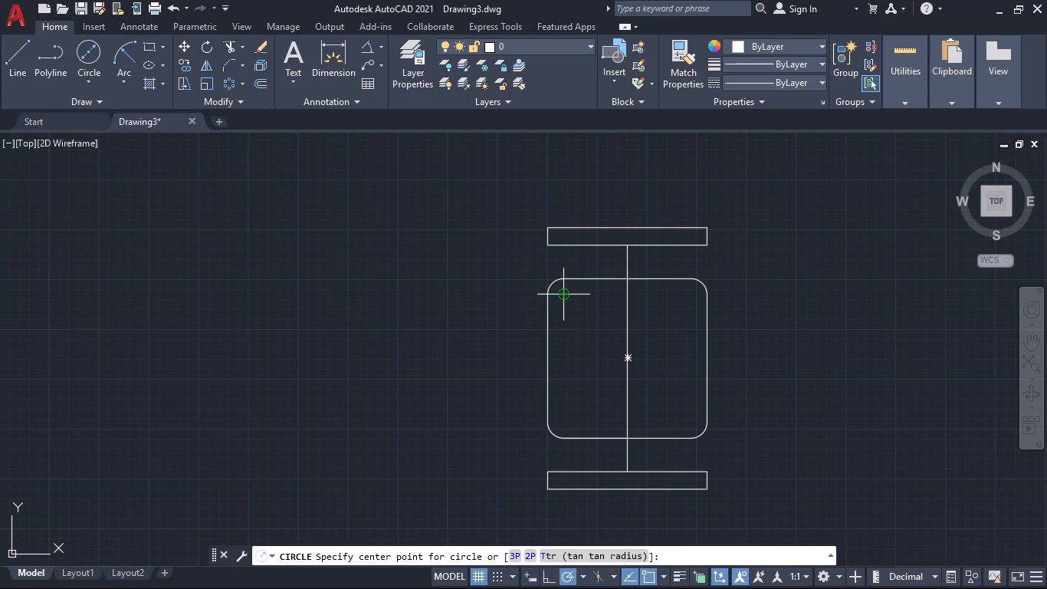
pyautogui.click(563, 297)
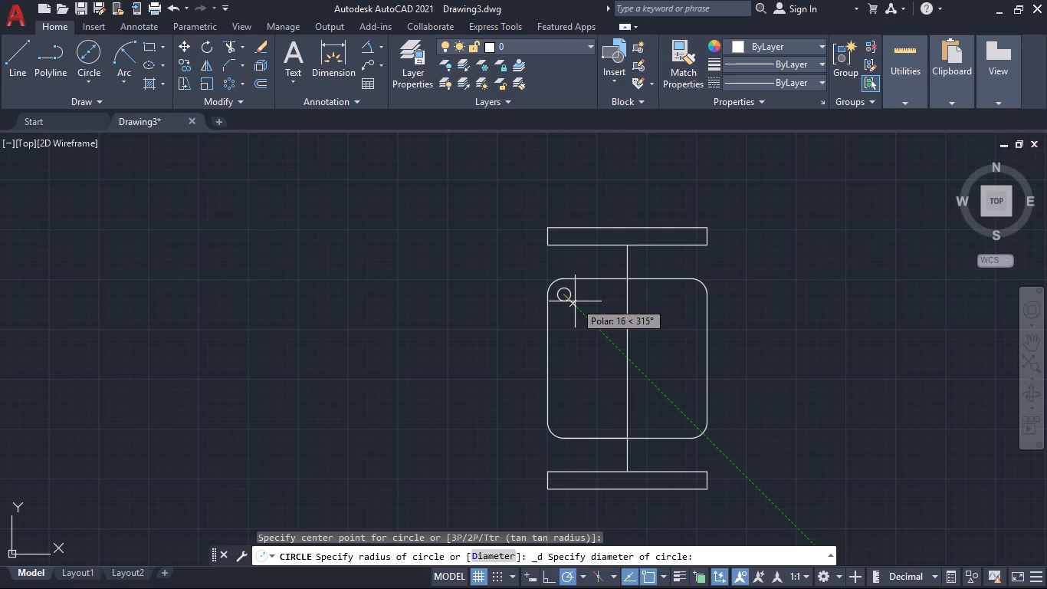
pyautogui.write('18')
pyautogui.press('Return')
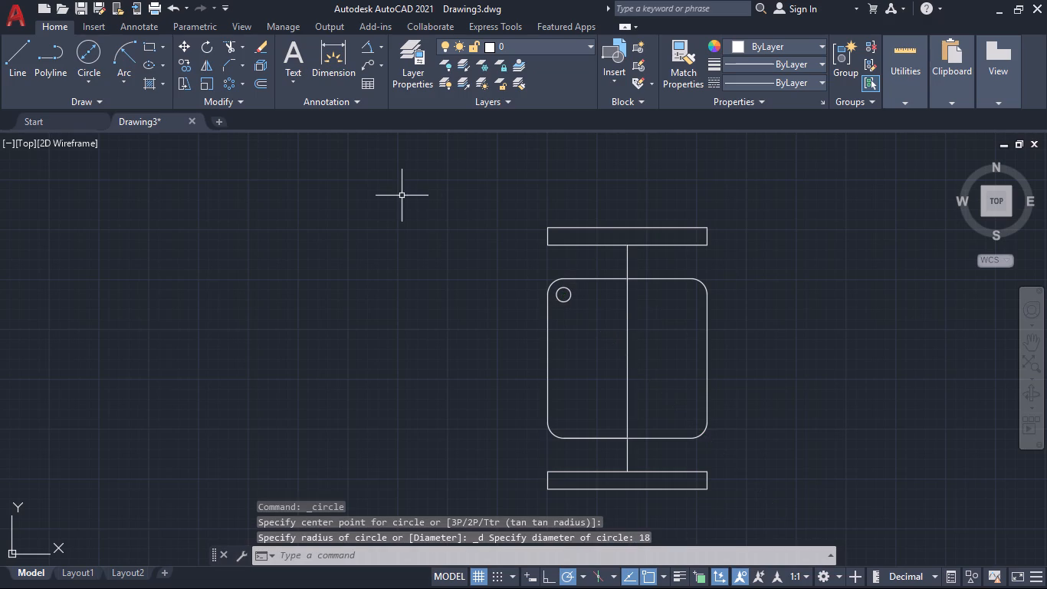
pyautogui.click(90, 47)
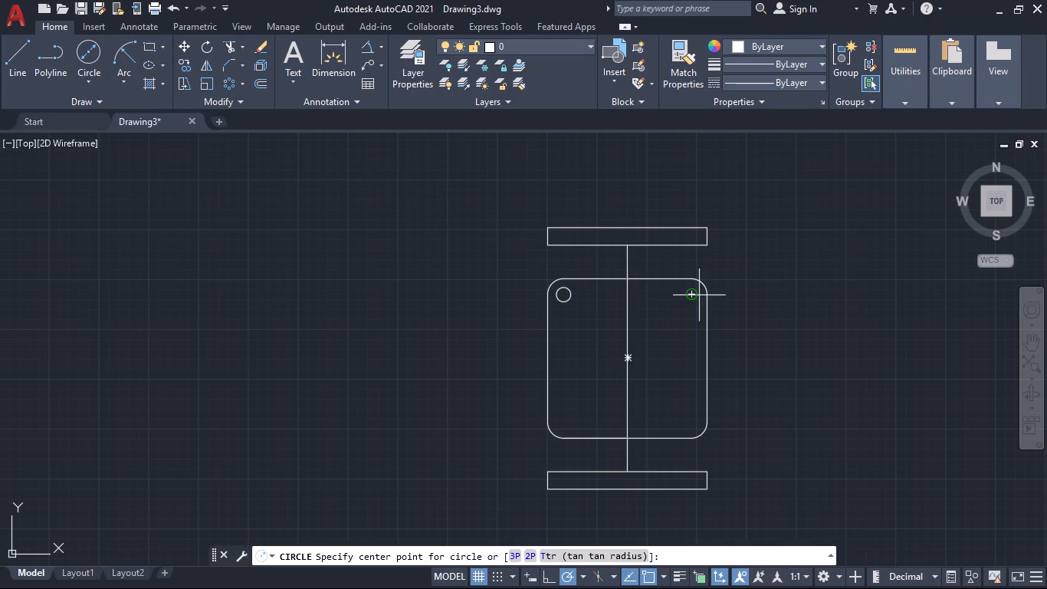
pyautogui.click(693, 296)
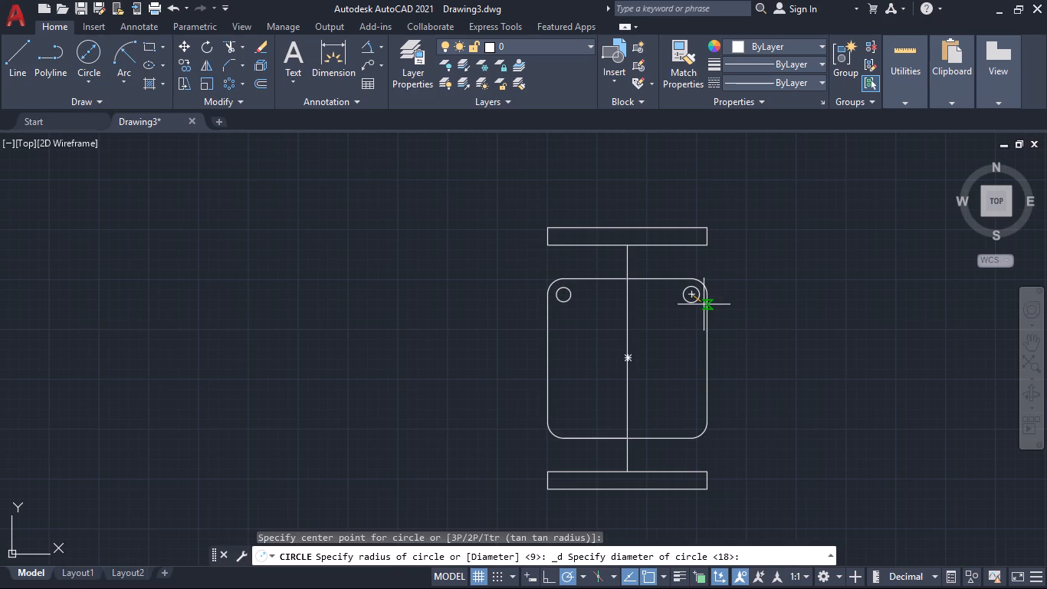
pyautogui.write('18')
pyautogui.press('Return')
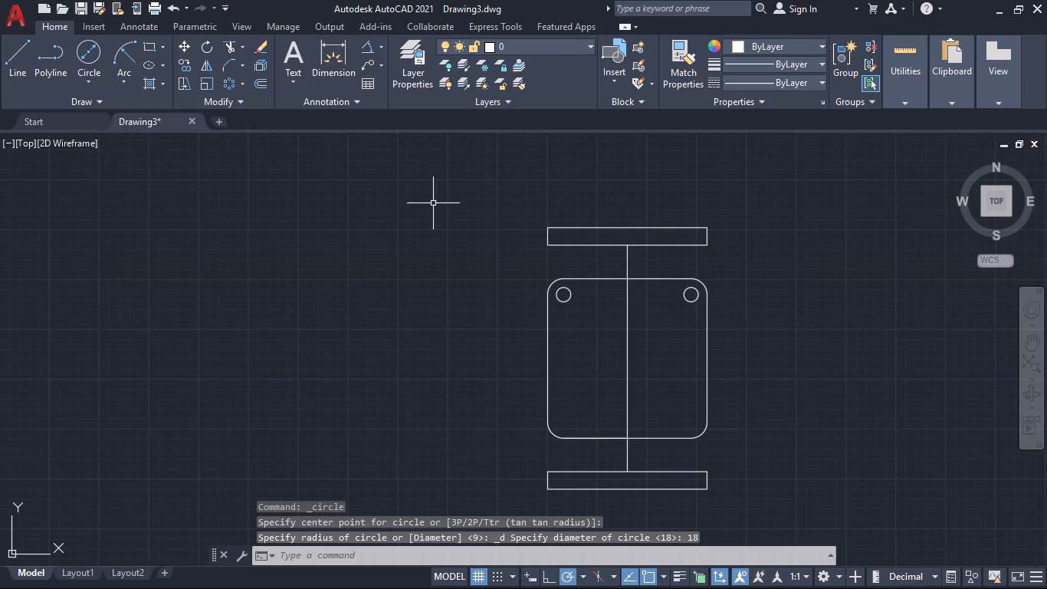
# Draw circles at the rounded square's lower corner arc centres: diameter 18 mm at the lower-right, radius 9 mm at the lower-left.
pyautogui.click(87, 50)
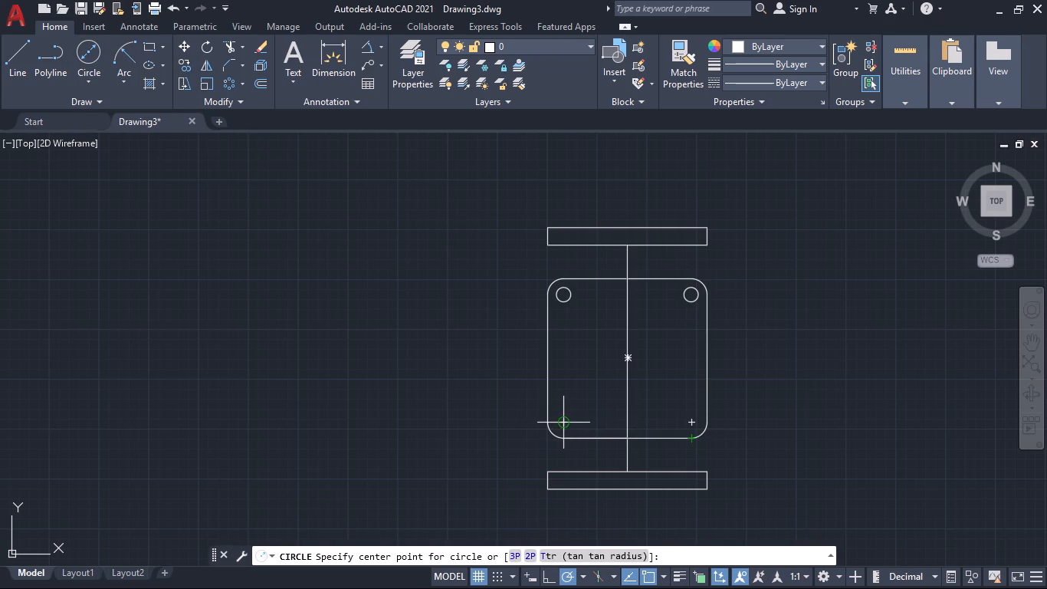
pyautogui.click(695, 426)
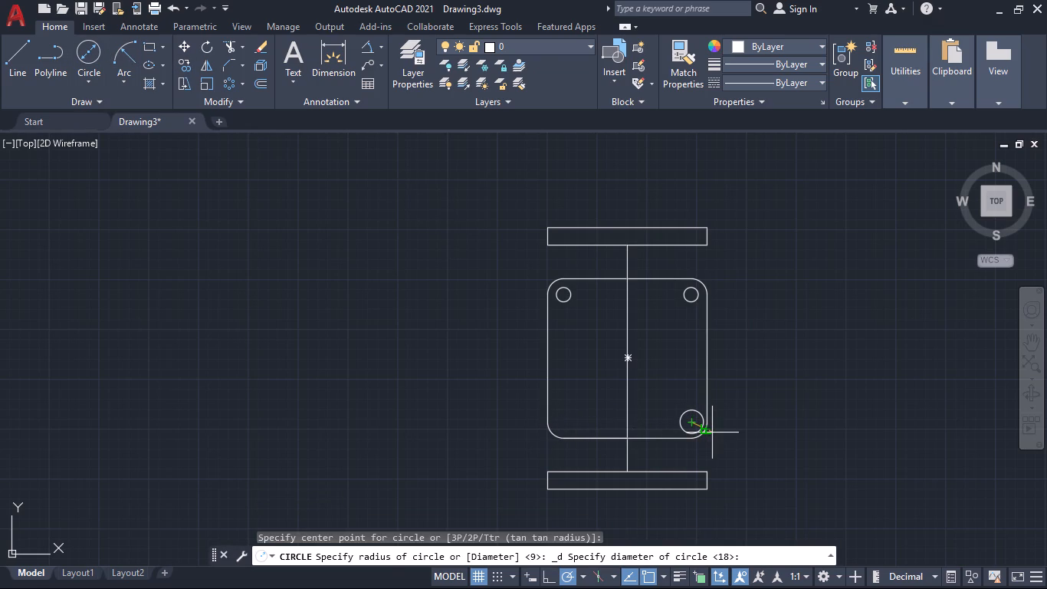
pyautogui.write('18')
pyautogui.press('Return')
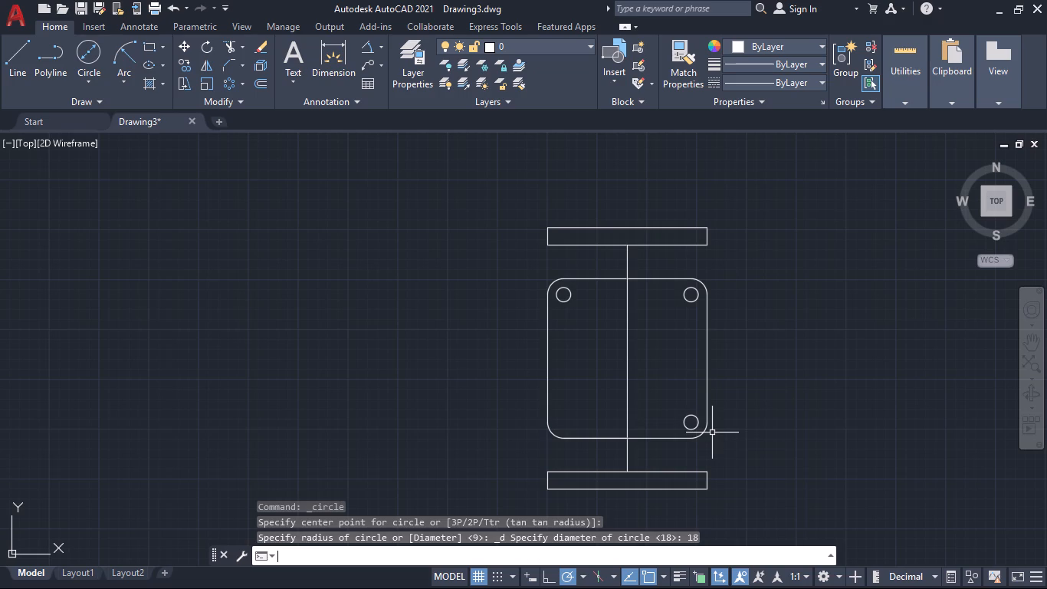
pyautogui.press('space')
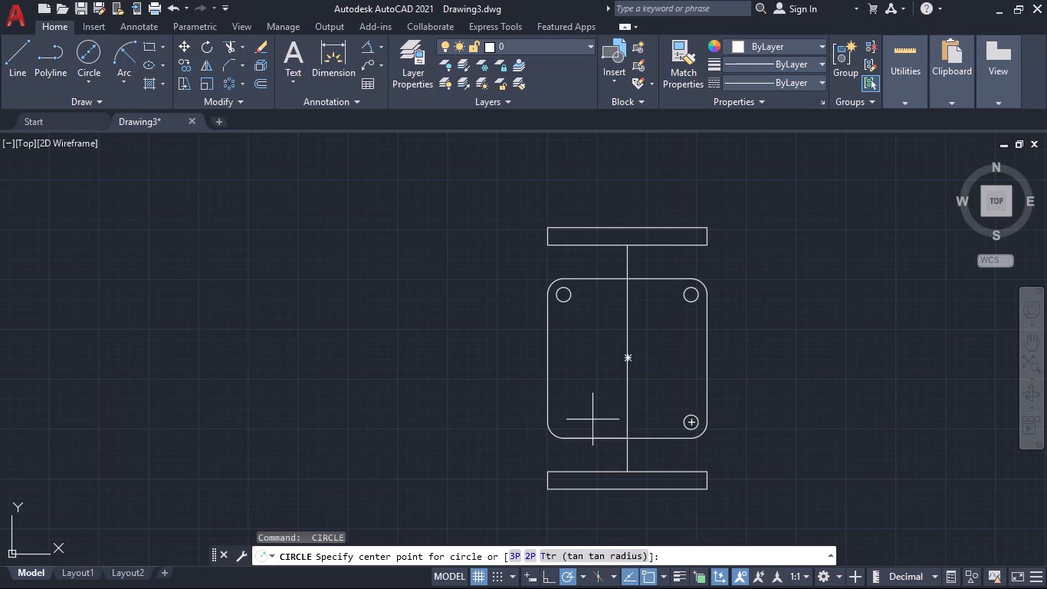
pyautogui.click(563, 423)
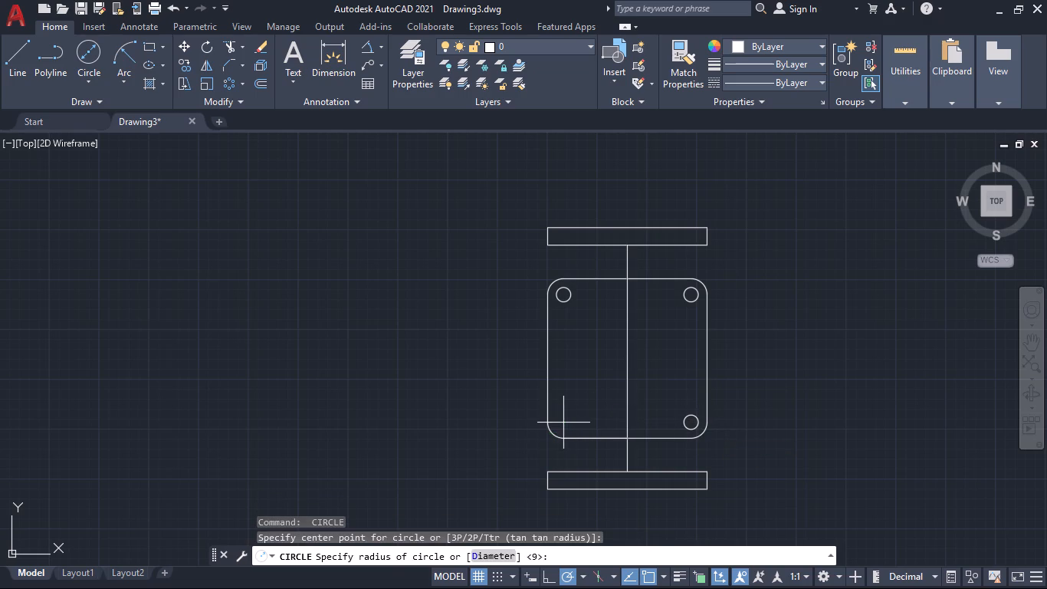
pyautogui.press('1')
pyautogui.press('BackSpace')
pyautogui.press('9')
pyautogui.press('Return')
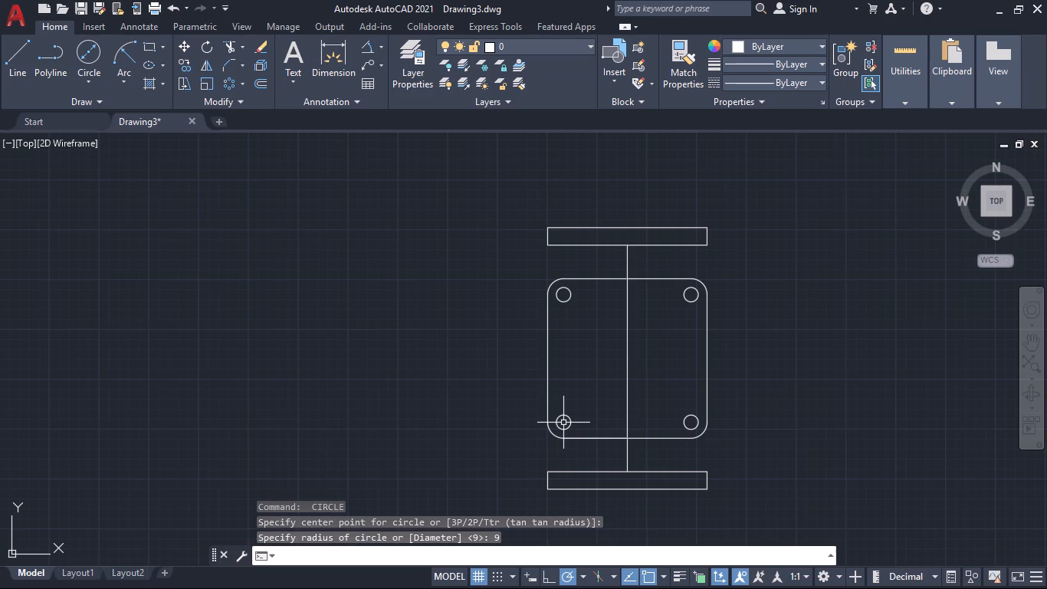
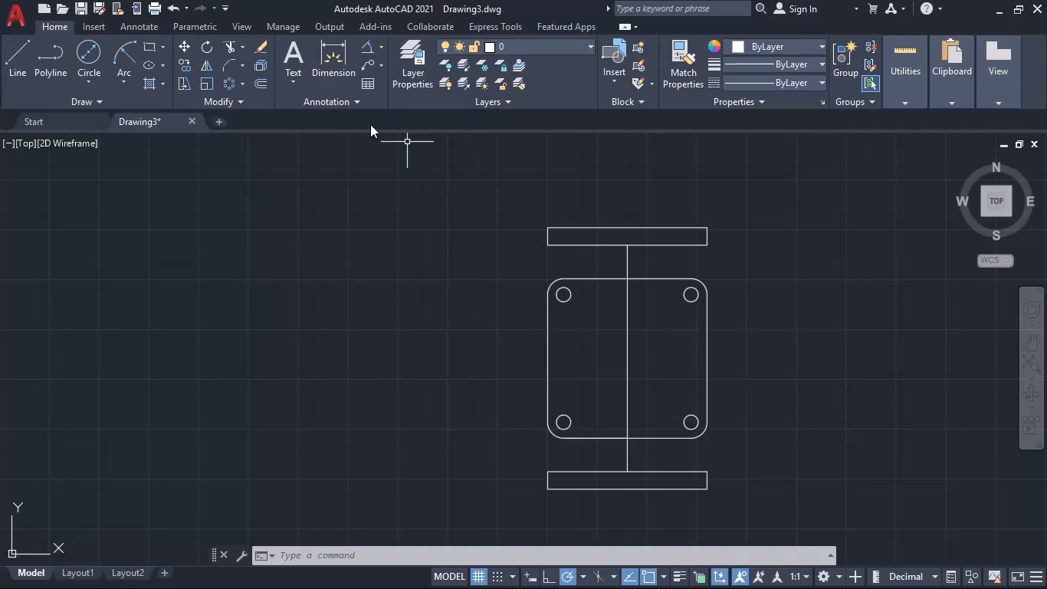
# Draw three concentric circles with diameters 80, 55 and 48 mm at the centre of the rounded square.
pyautogui.click(89, 48)
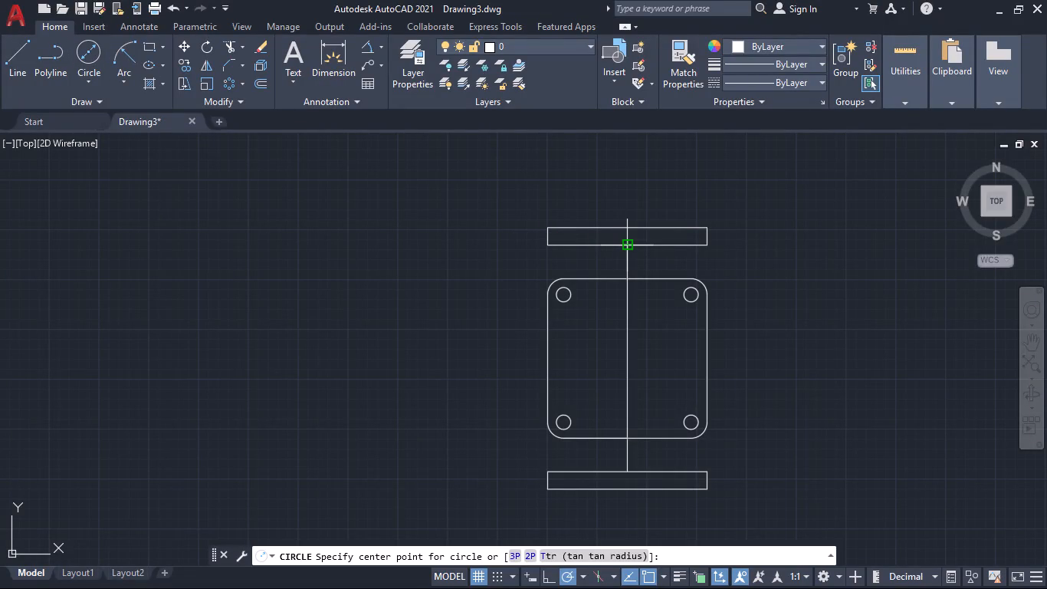
pyautogui.click(625, 358)
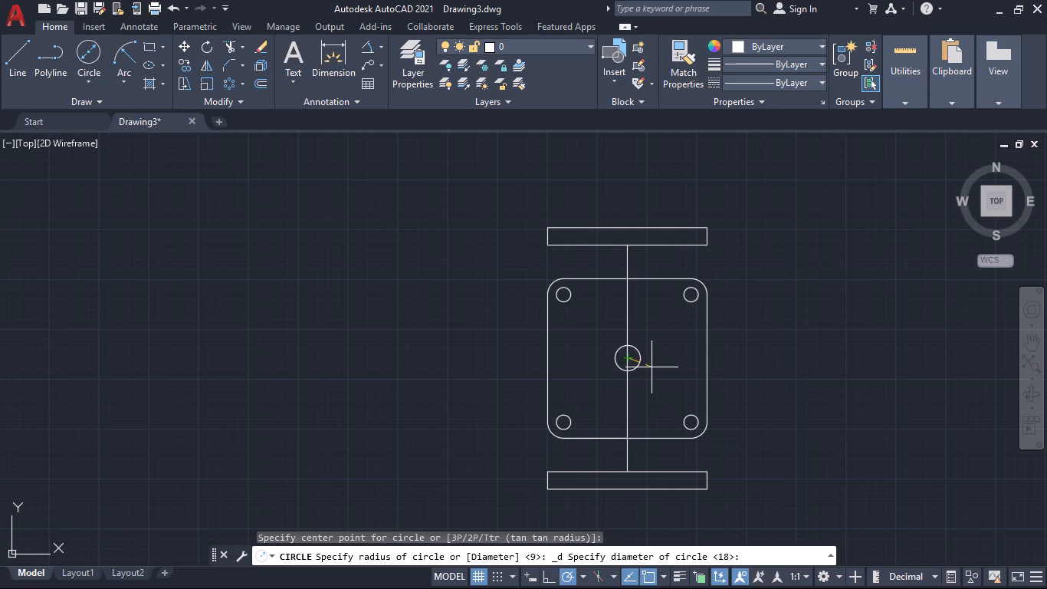
pyautogui.write('80')
pyautogui.press('Return')
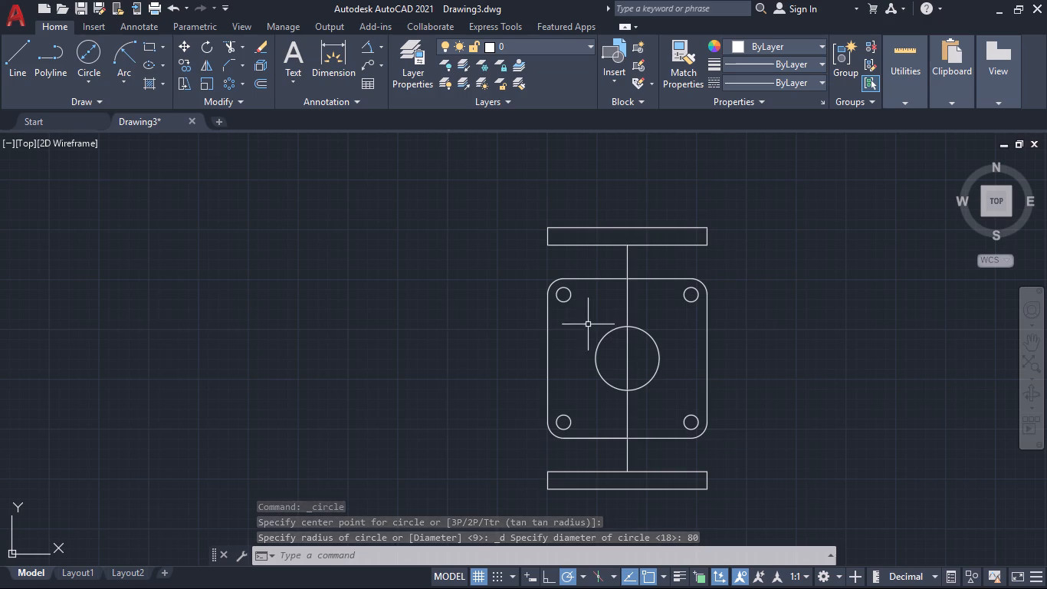
pyautogui.click(88, 48)
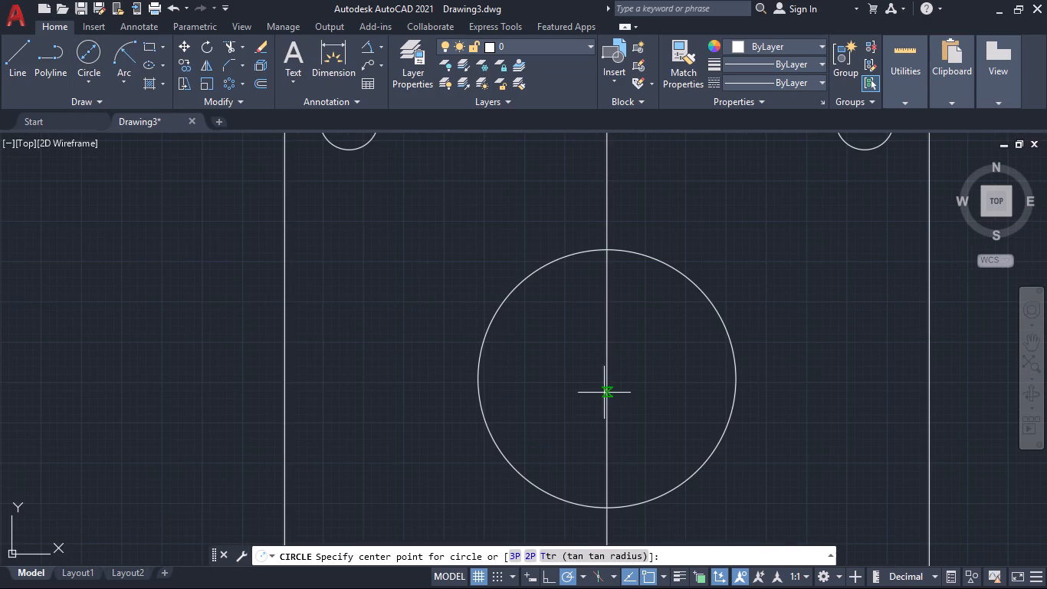
pyautogui.click(607, 376)
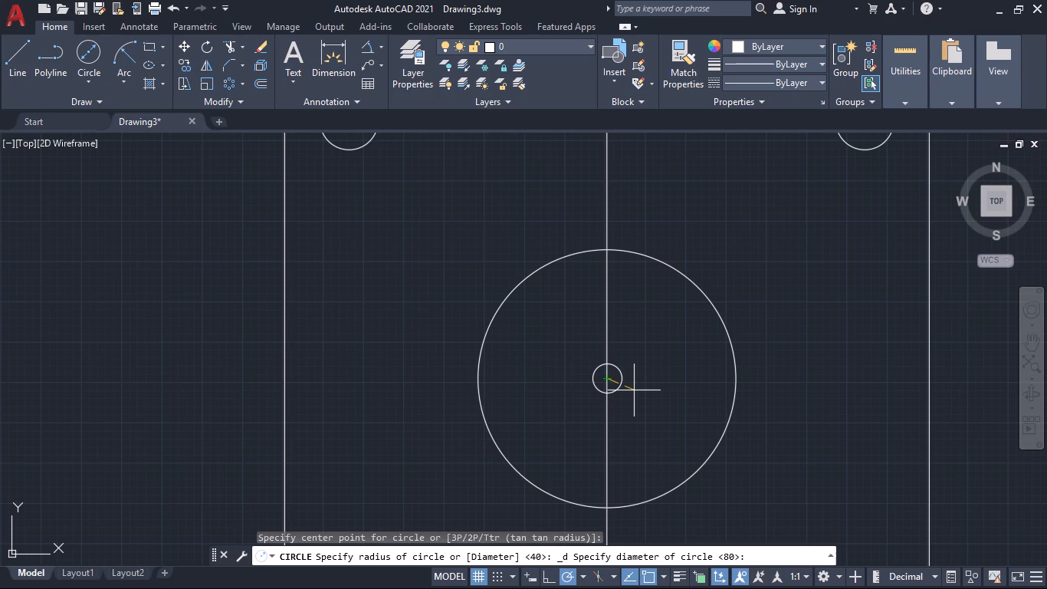
pyautogui.write('55')
pyautogui.press('Return')
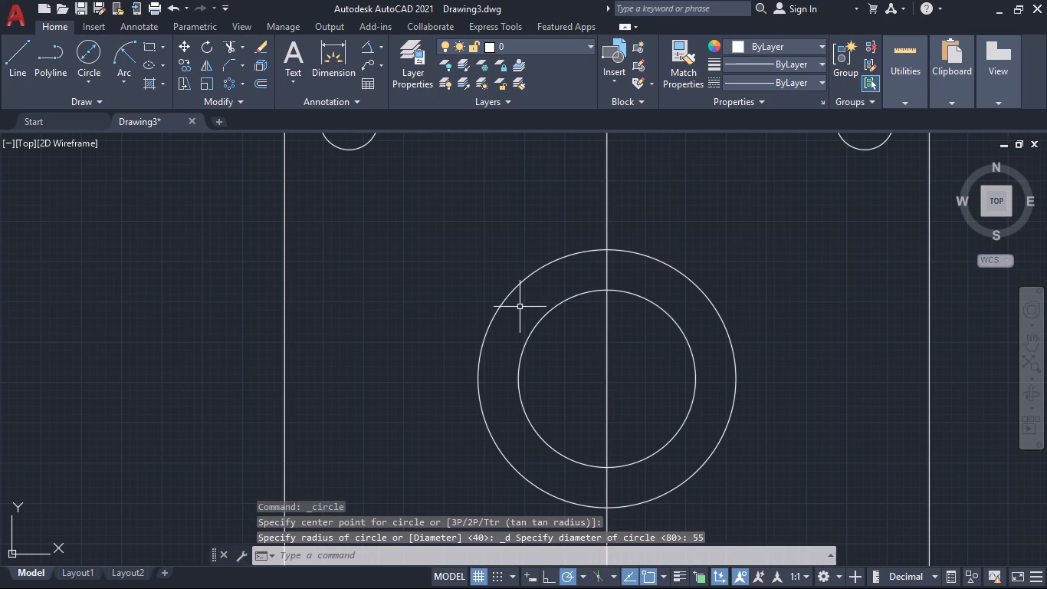
pyautogui.click(88, 51)
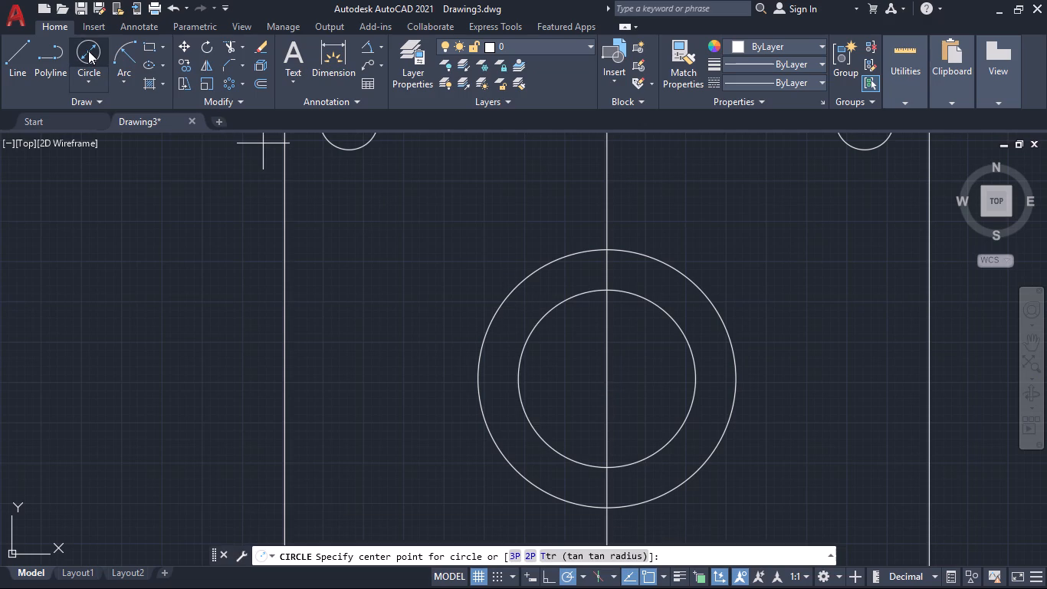
pyautogui.click(609, 379)
pyautogui.write('48')
pyautogui.press('Return')
# Load the HIDDENX2 linetype from acad.lin into the drawing and choose it as the current linetype.
pyautogui.keyDown('ctrl'); pyautogui.scroll(-7, 639, 396); pyautogui.keyUp('ctrl')
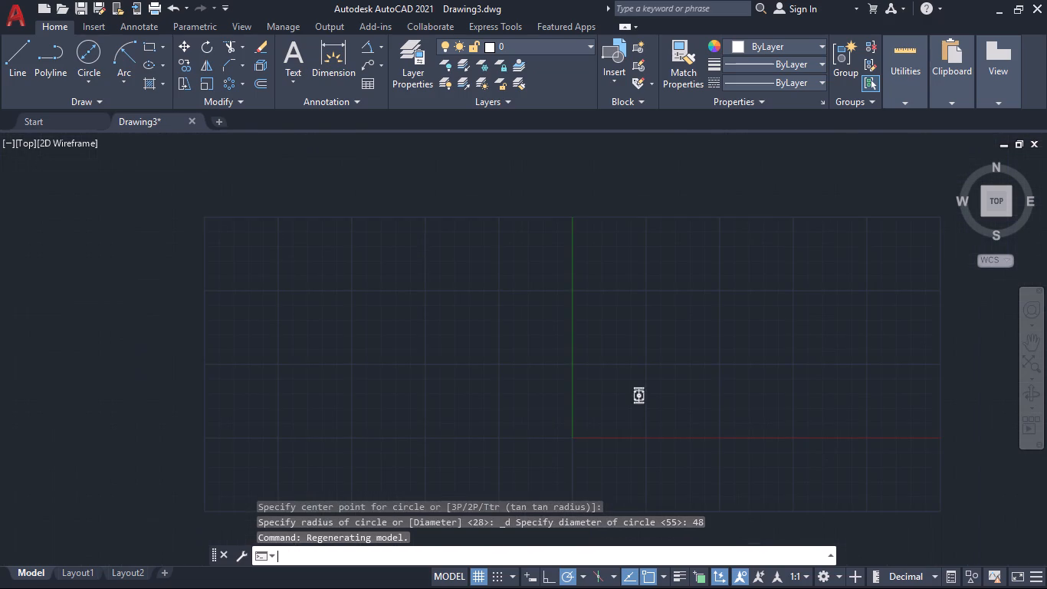
pyautogui.keyDown('ctrl'); pyautogui.scroll(6, 639, 396); pyautogui.keyUp('ctrl')
pyautogui.keyDown('ctrl'); pyautogui.scroll(-17, 639, 396); pyautogui.keyUp('ctrl')
pyautogui.keyDown('ctrl'); pyautogui.scroll(-5, 639, 396); pyautogui.keyUp('ctrl')
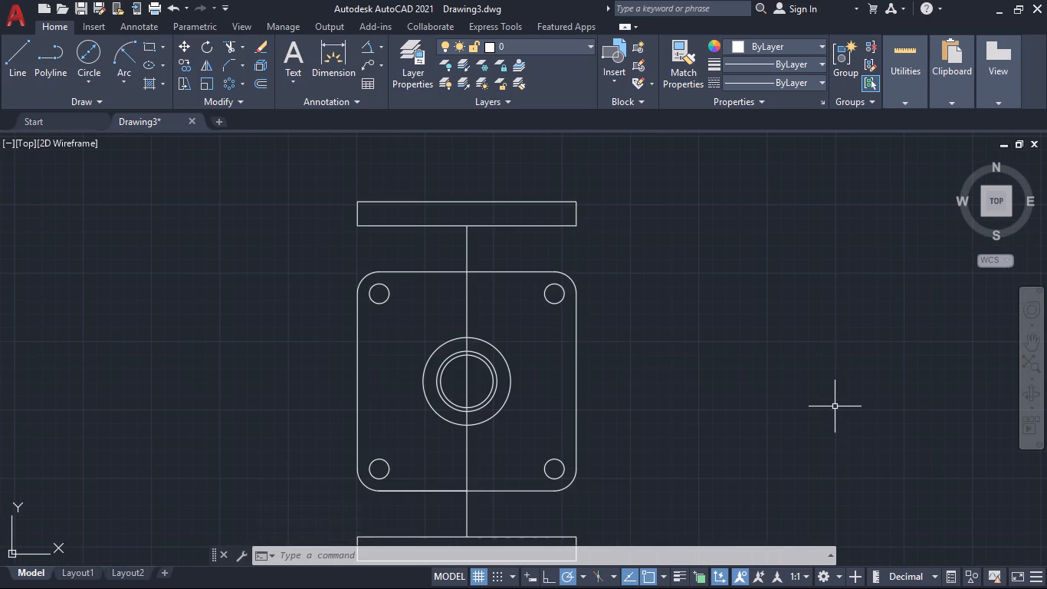
pyautogui.click(506, 366)
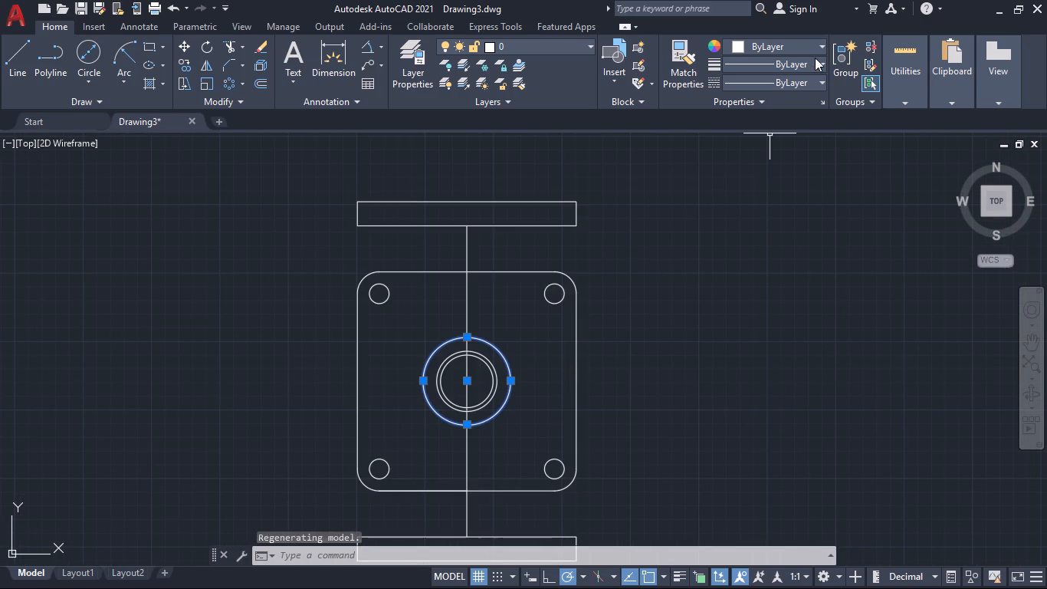
pyautogui.click(815, 76)
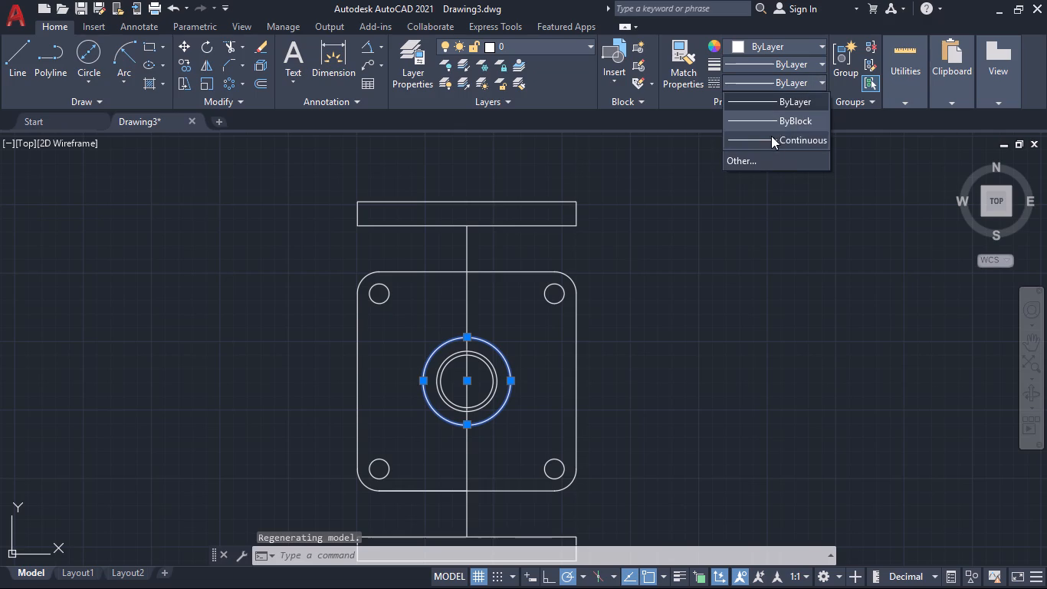
pyautogui.click(760, 158)
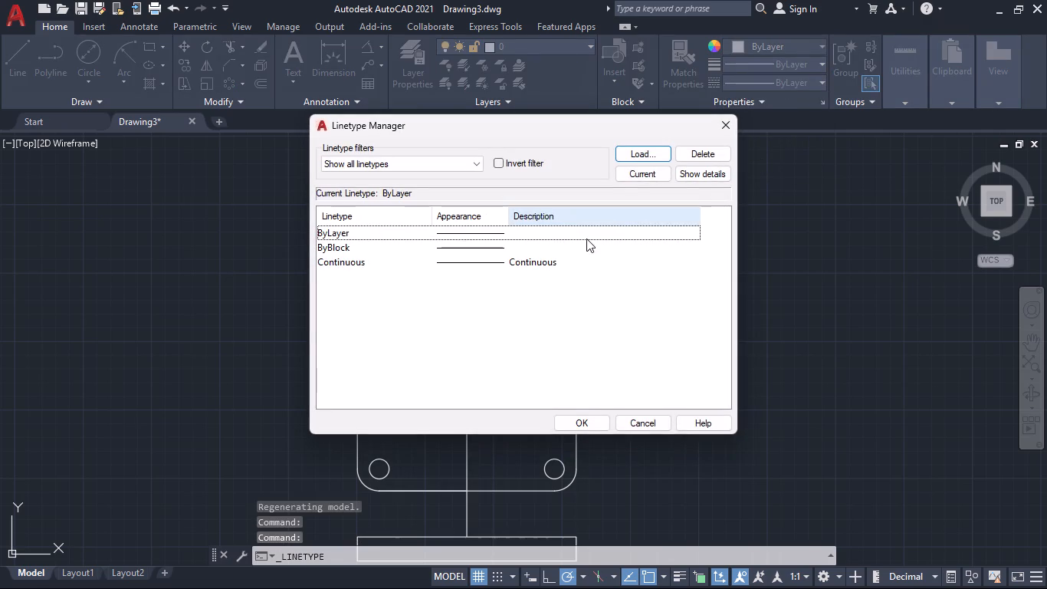
pyautogui.click(636, 156)
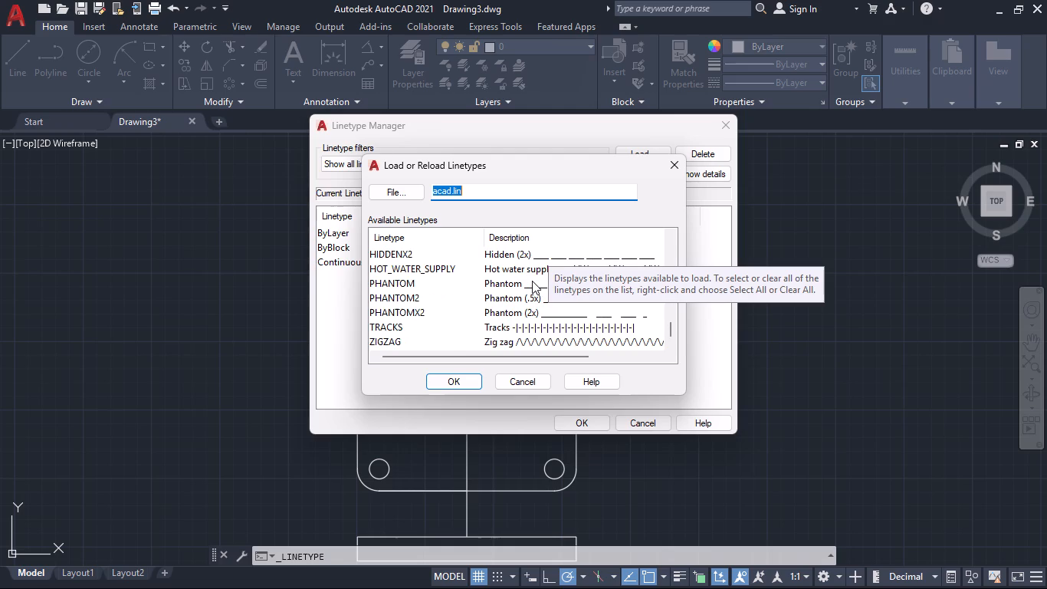
pyautogui.click(529, 257)
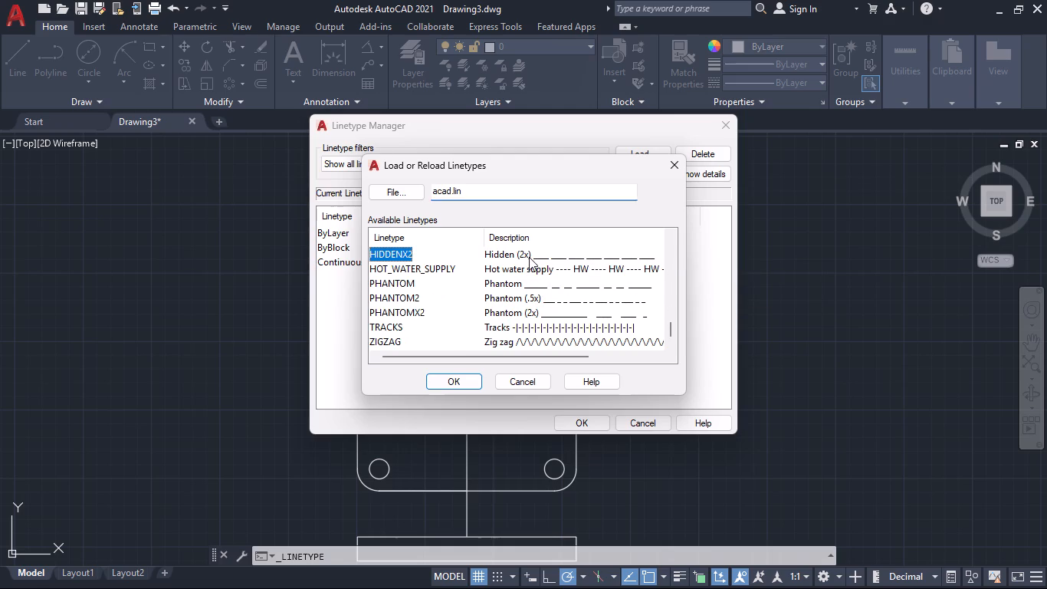
pyautogui.click(489, 335)
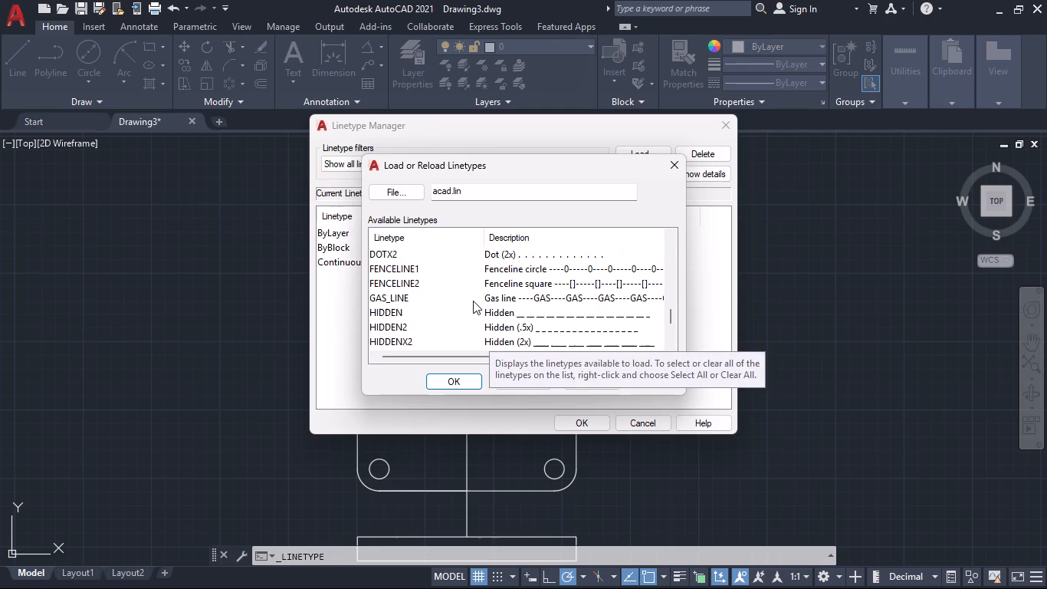
pyautogui.click(487, 266)
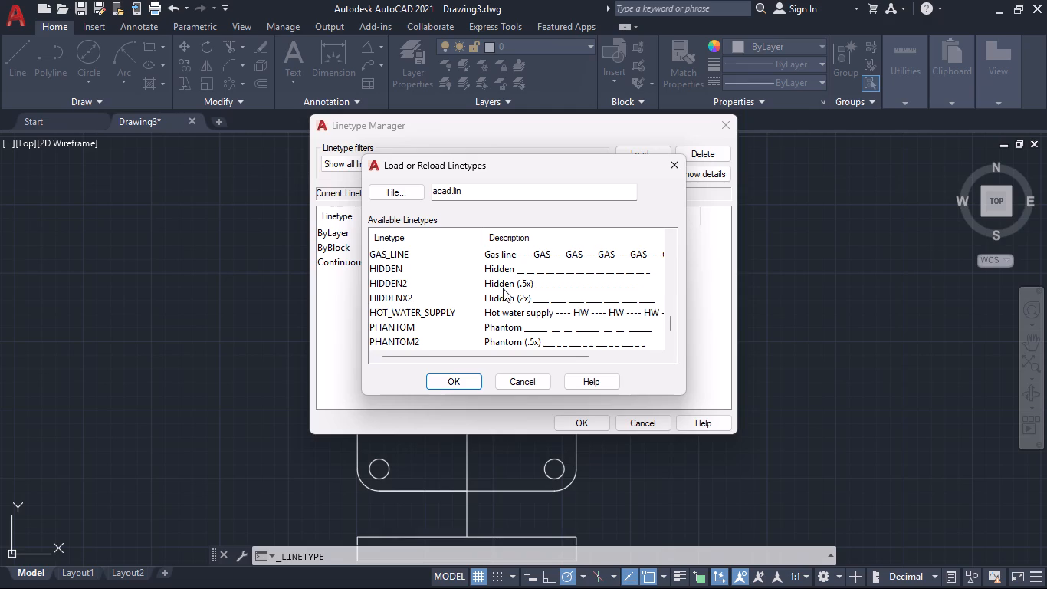
pyautogui.click(504, 295)
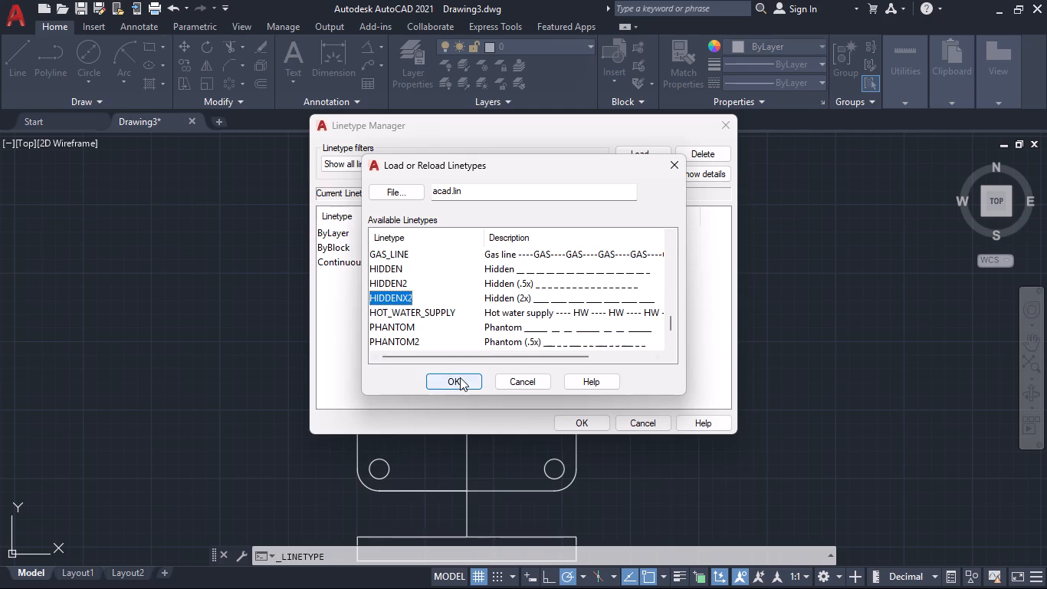
pyautogui.click(460, 377)
pyautogui.click(489, 281)
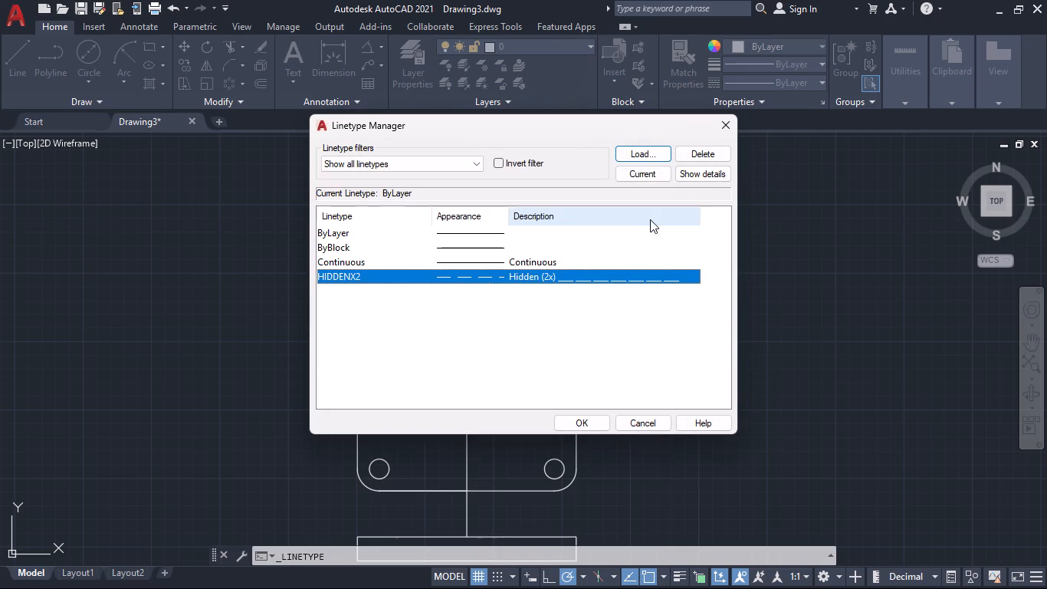
pyautogui.click(652, 169)
pyautogui.click(719, 126)
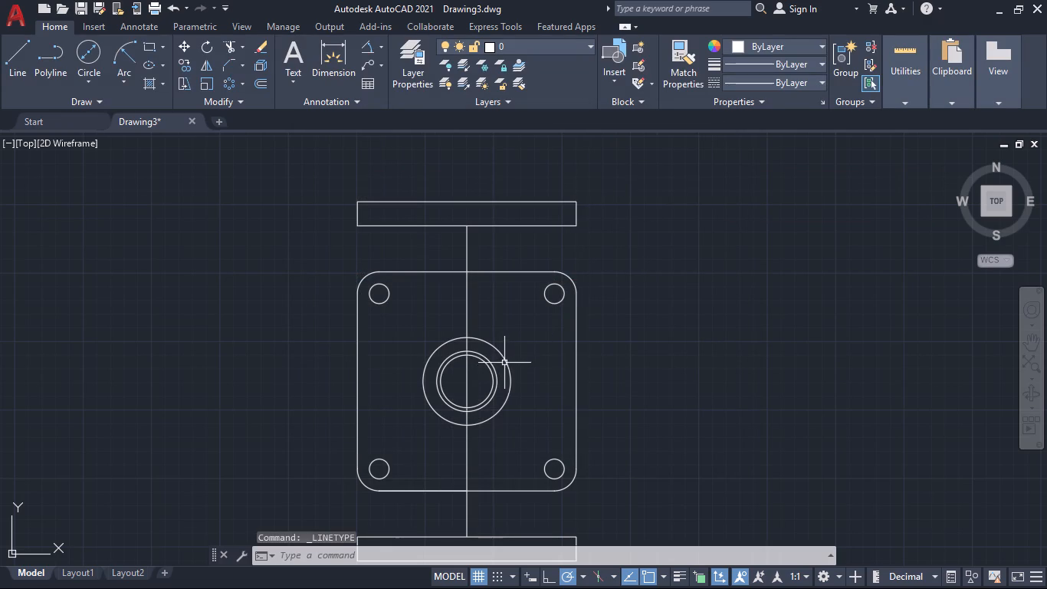
# Set the linetype of the 80 mm diameter circle to HIDDENX2 in its properties.
pyautogui.click(504, 364)
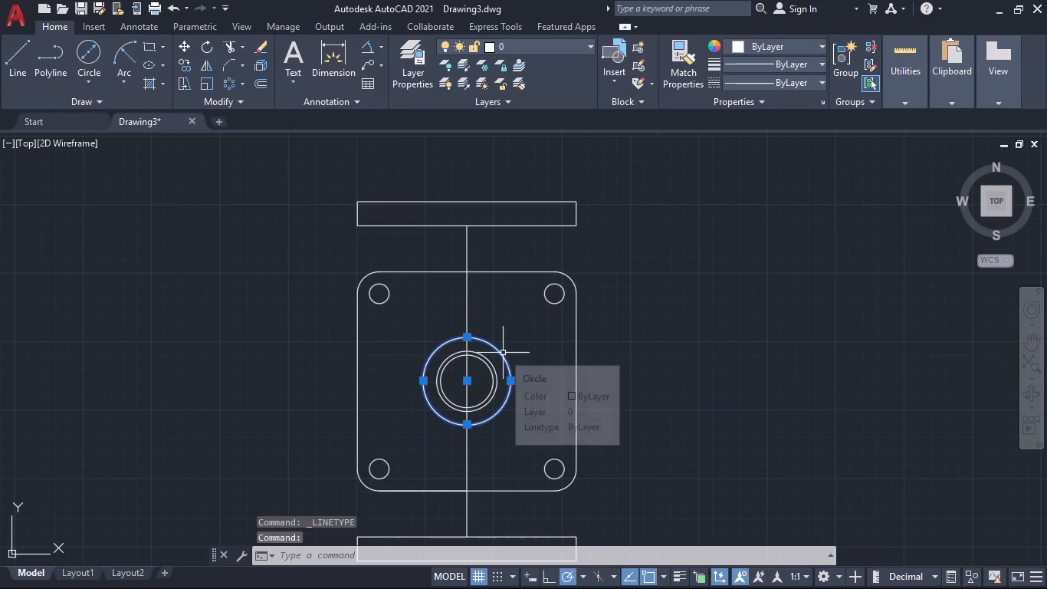
pyautogui.write('pr')
pyautogui.press('Return')
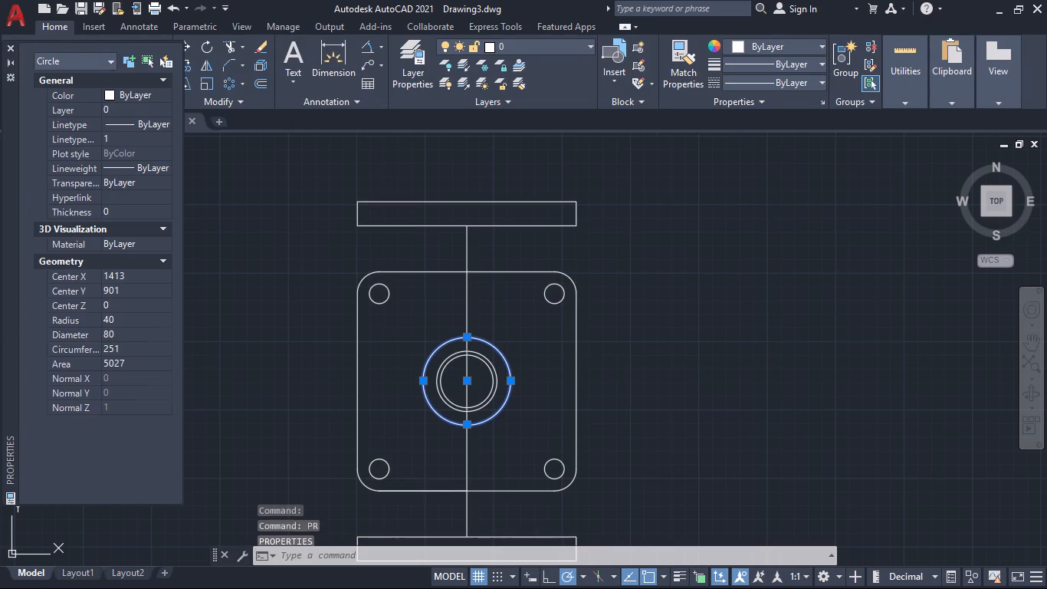
pyautogui.click(144, 117)
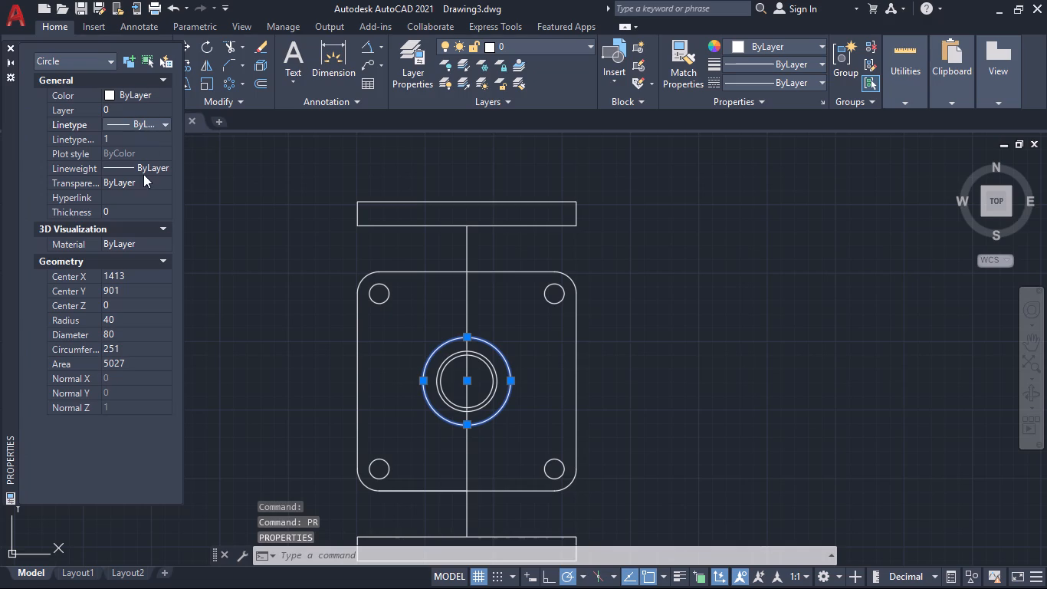
pyautogui.click(166, 125)
pyautogui.click(146, 174)
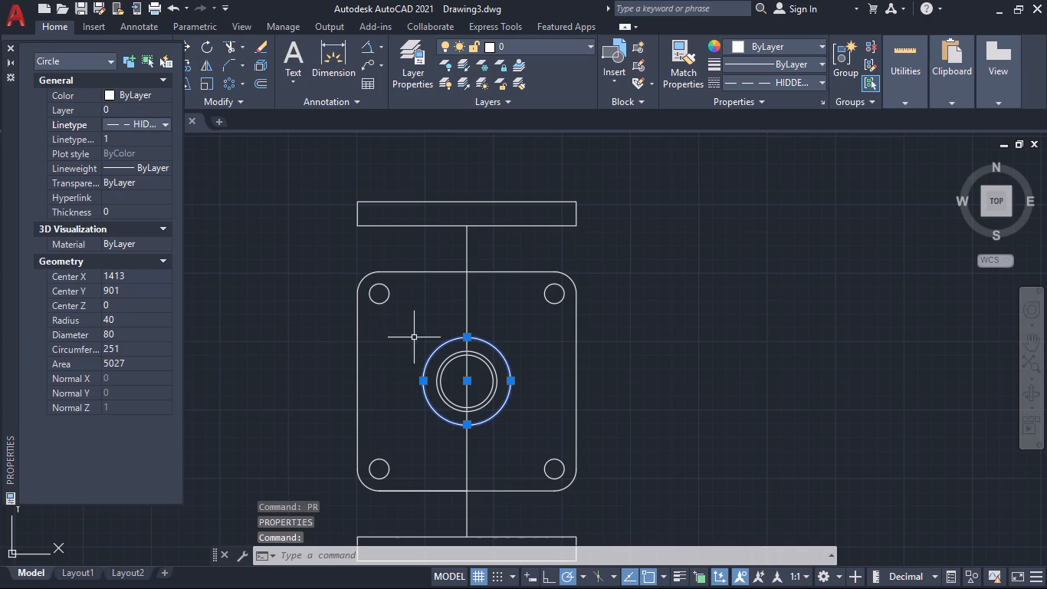
pyautogui.press('Escape')
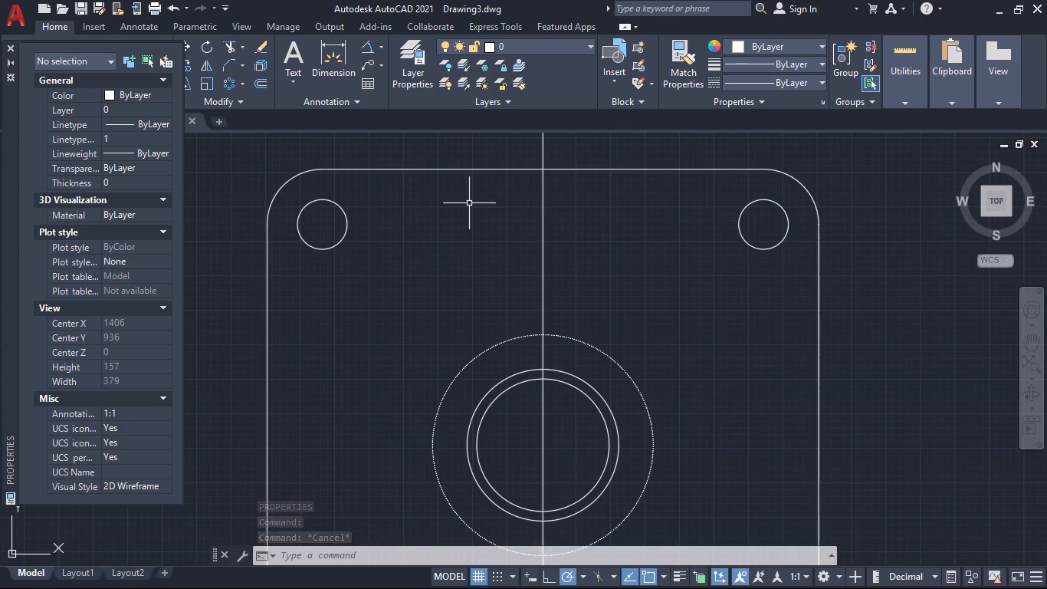
# Load the ACAD_ISO03W100 (ISO dash space) linetype from acad.lin and choose it as the current linetype.
pyautogui.click(799, 82)
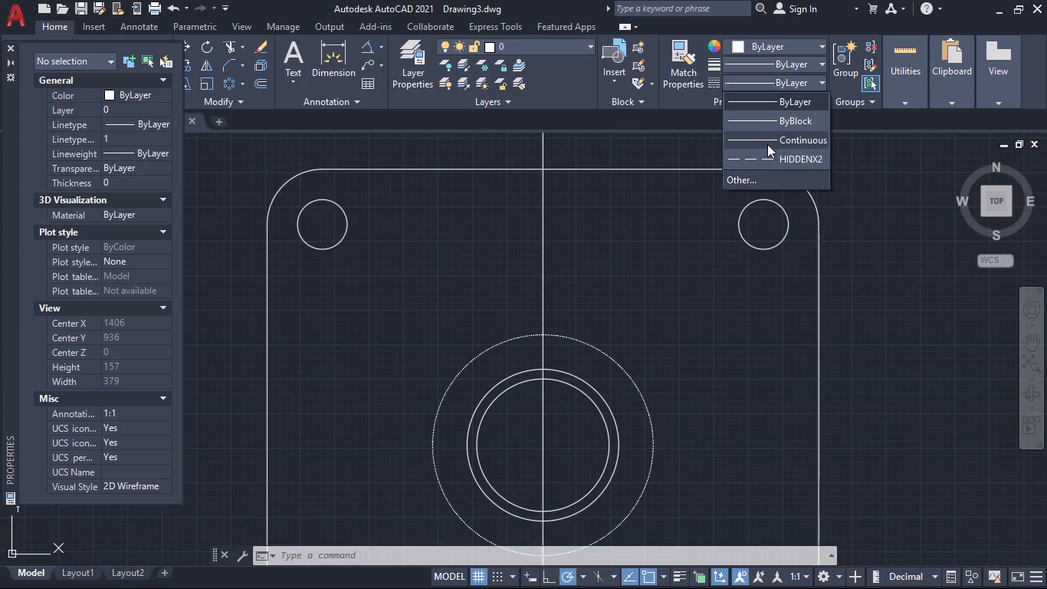
pyautogui.click(760, 178)
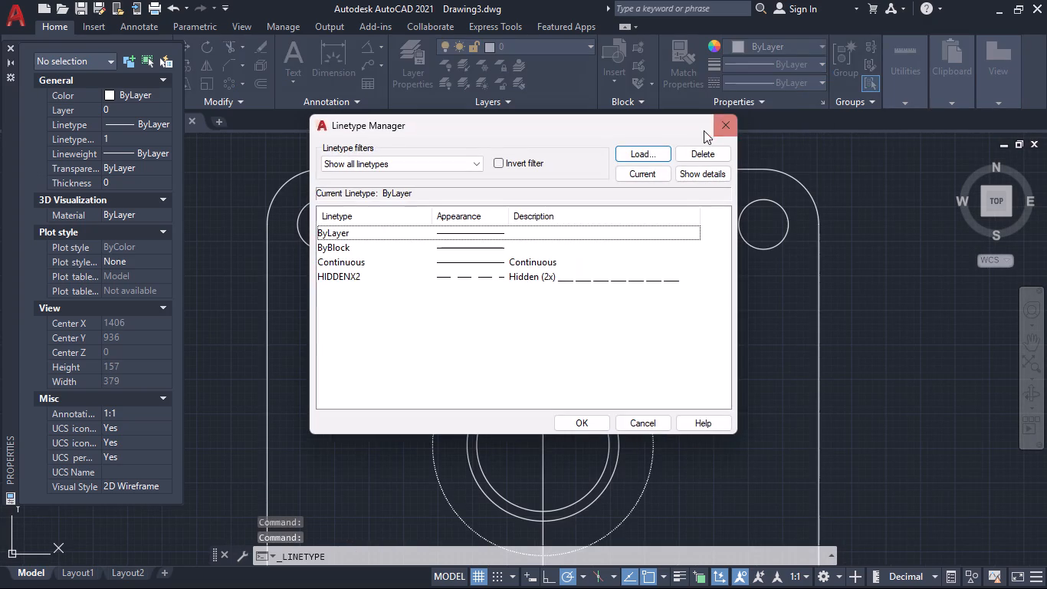
pyautogui.click(654, 146)
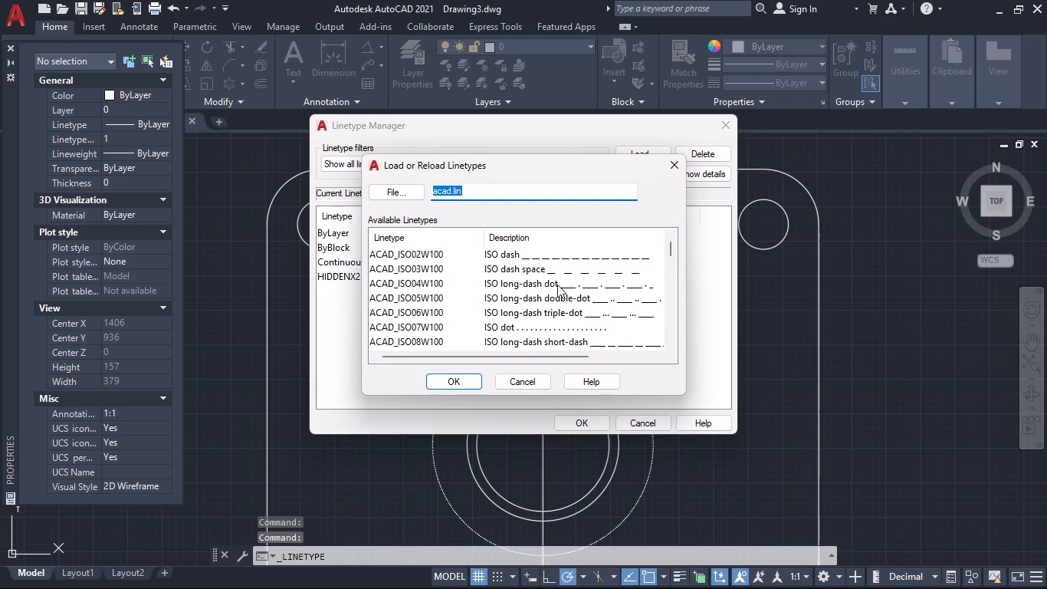
pyautogui.click(534, 271)
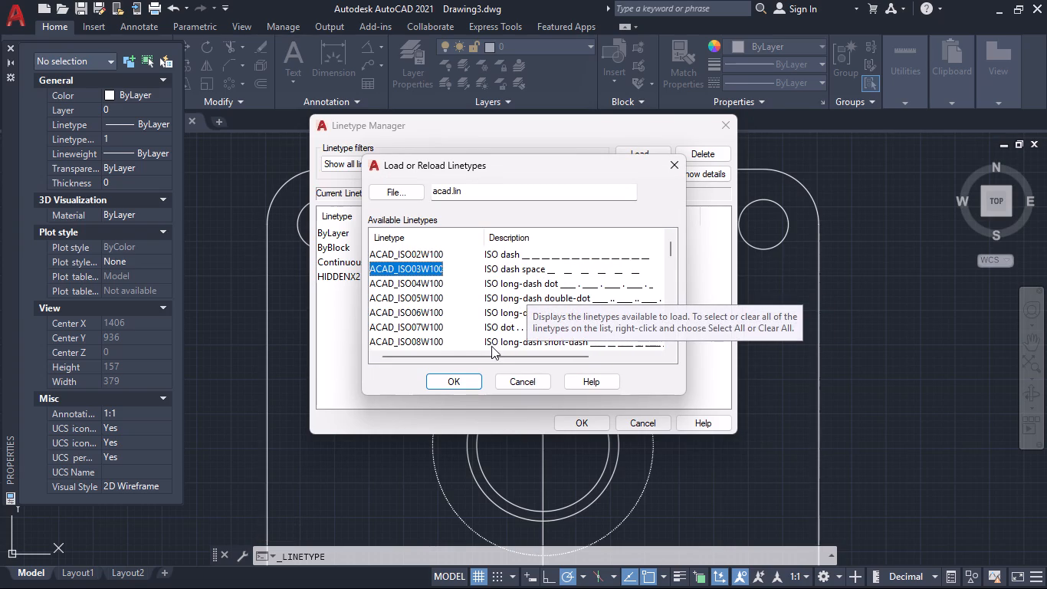
pyautogui.click(466, 379)
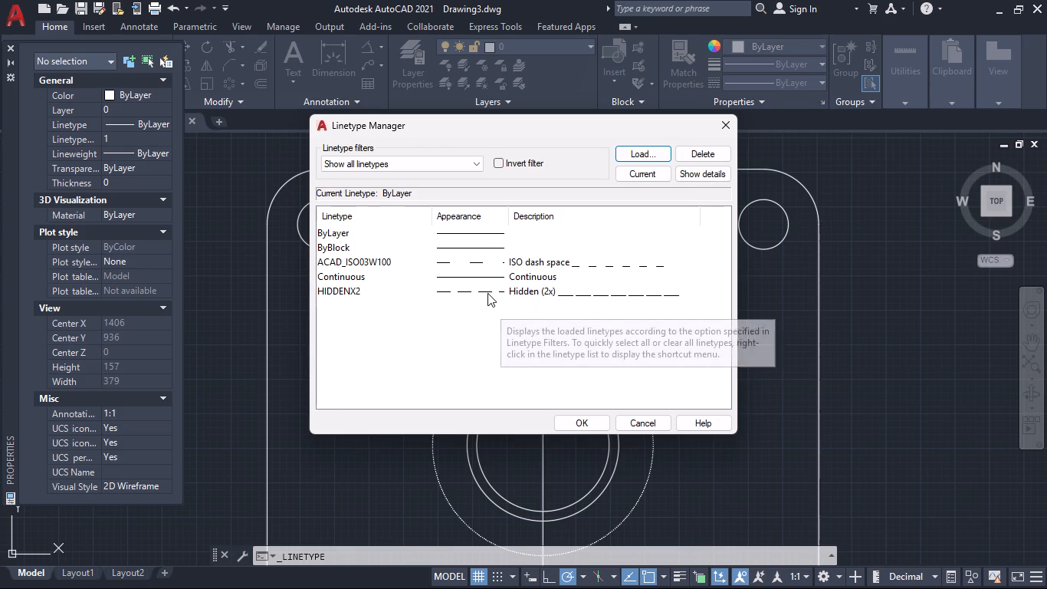
pyautogui.click(484, 265)
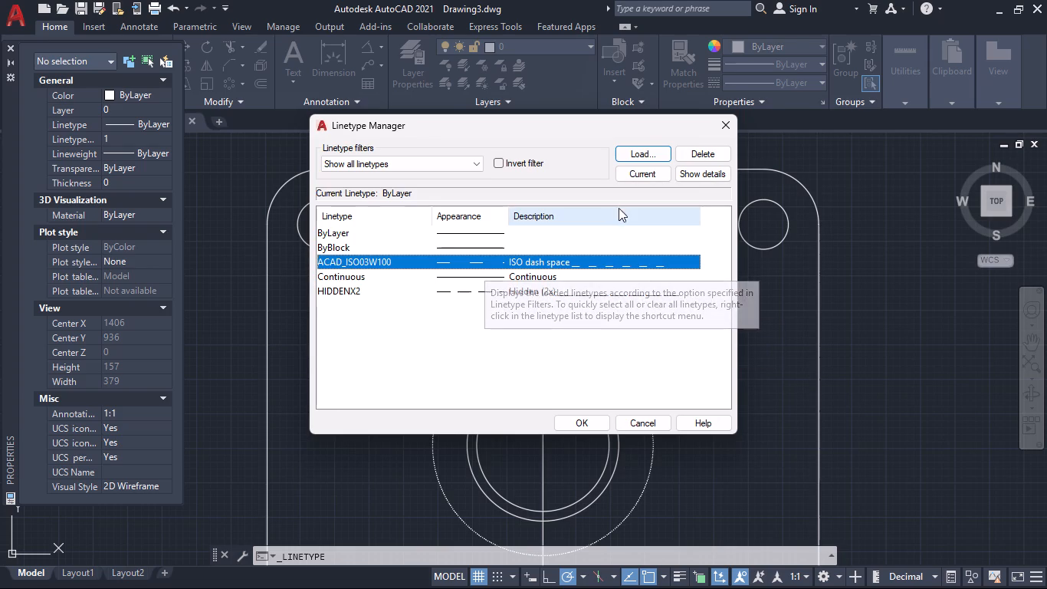
pyautogui.click(638, 174)
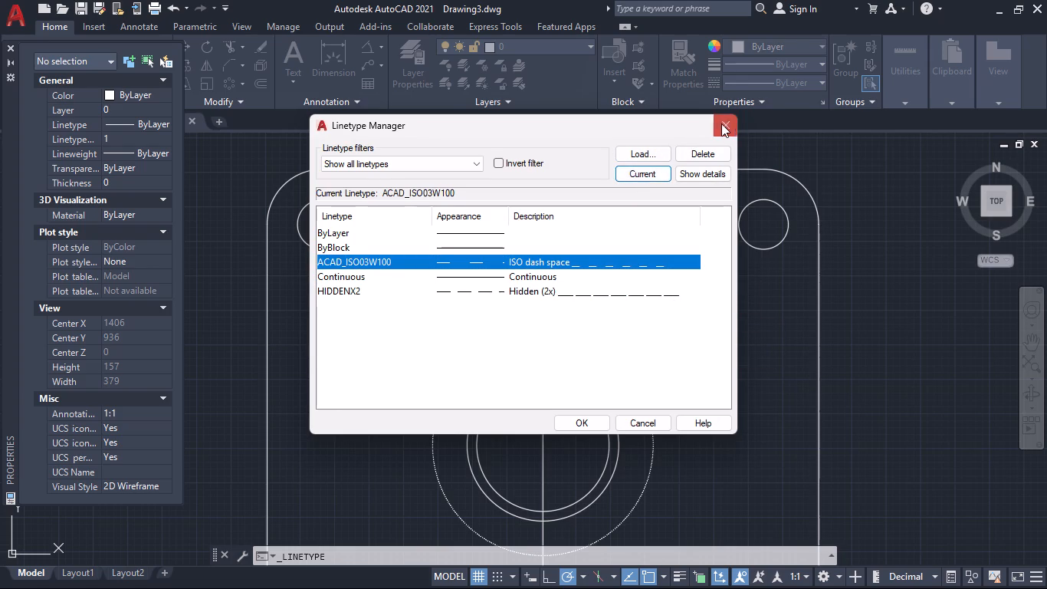
pyautogui.click(724, 122)
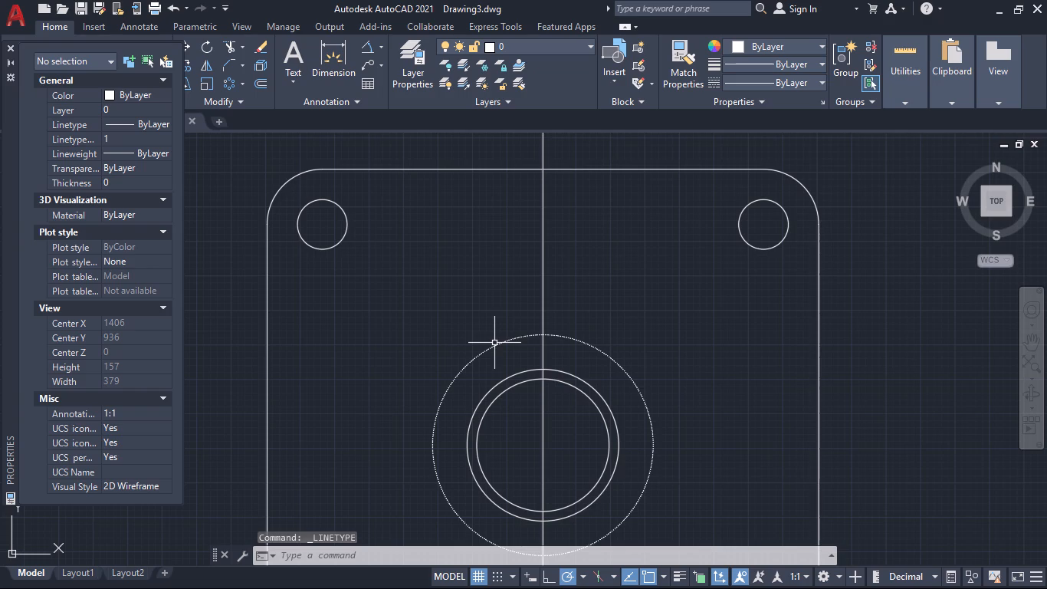
# Change the linetype of the 80 mm diameter circle to ACAD_ISO03W100 in its properties.
pyautogui.click(493, 347)
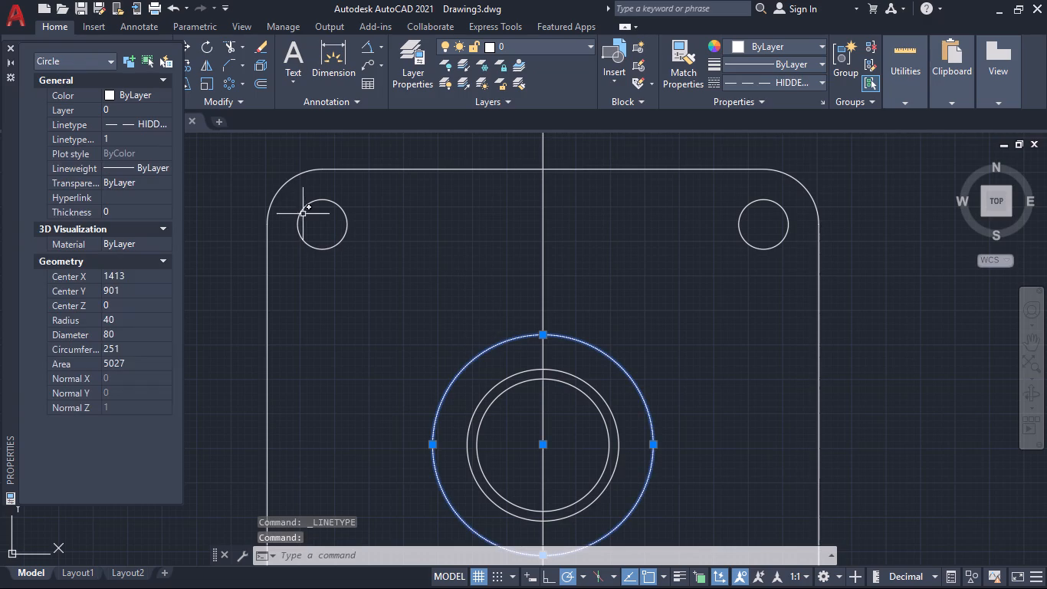
pyautogui.click(156, 123)
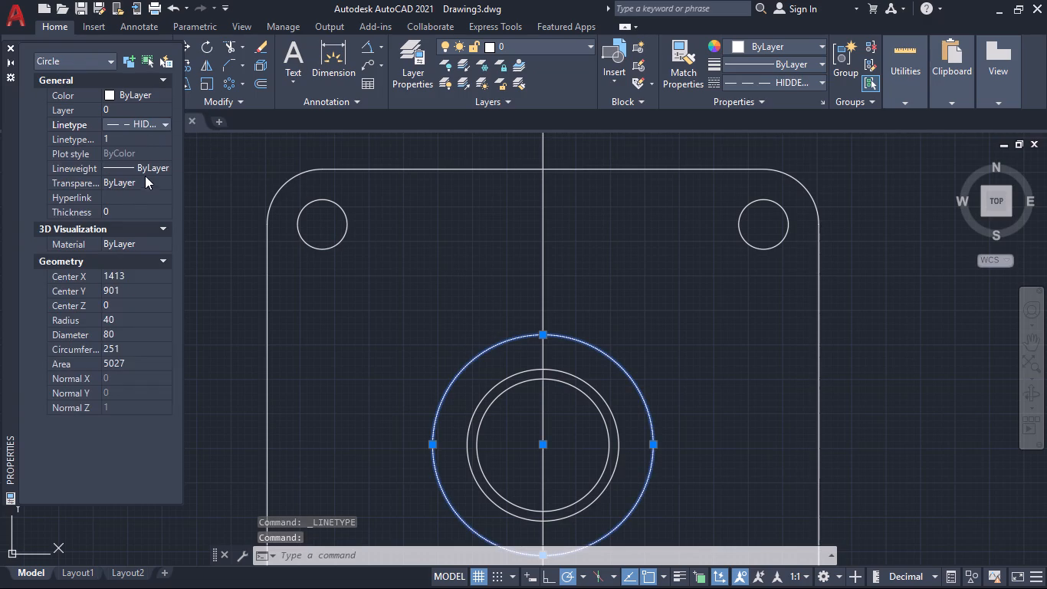
pyautogui.click(162, 120)
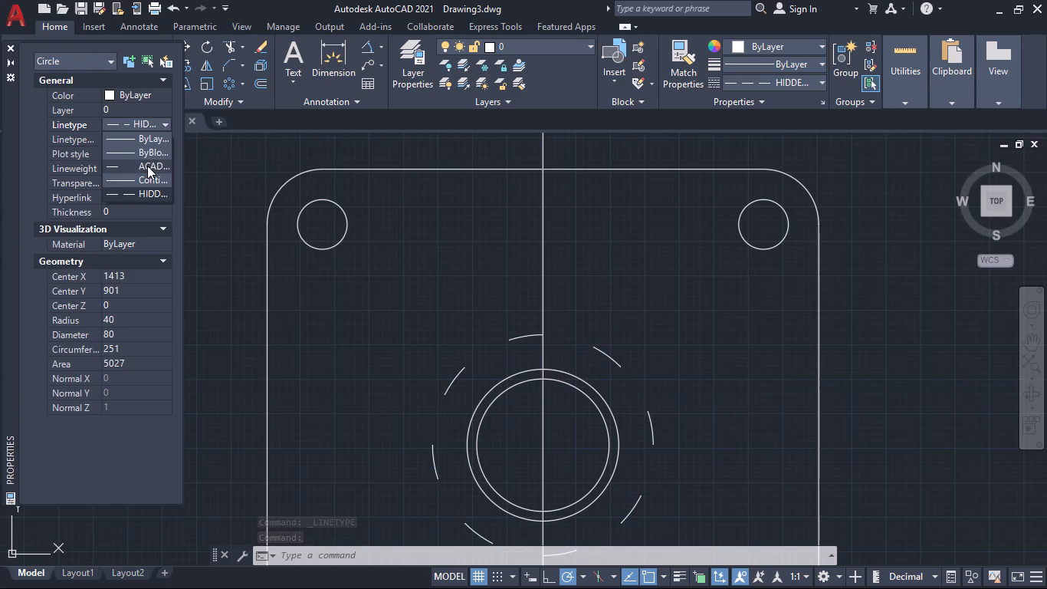
pyautogui.click(147, 166)
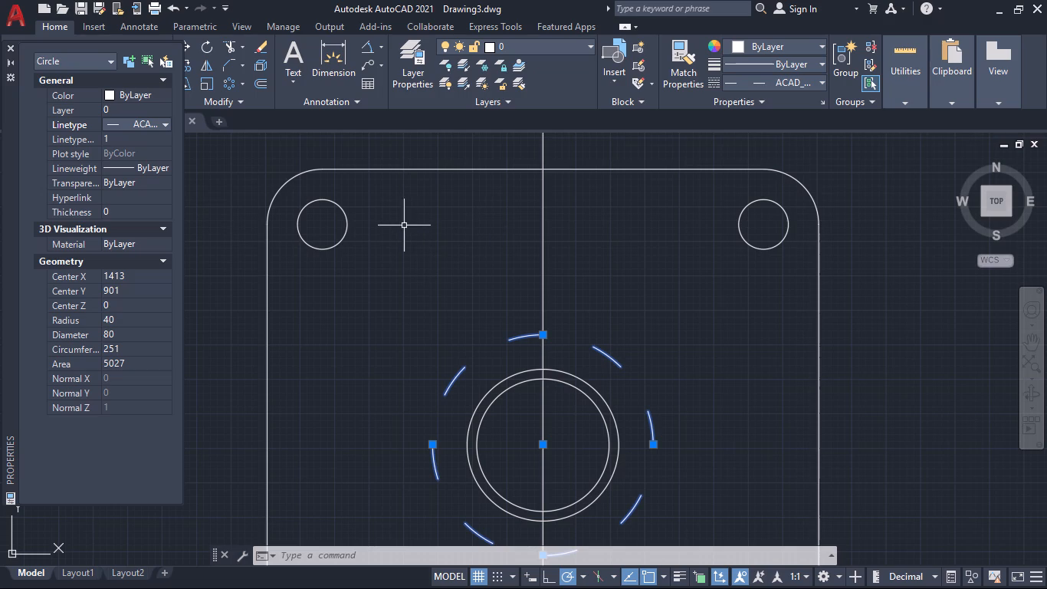
pyautogui.click(9, 46)
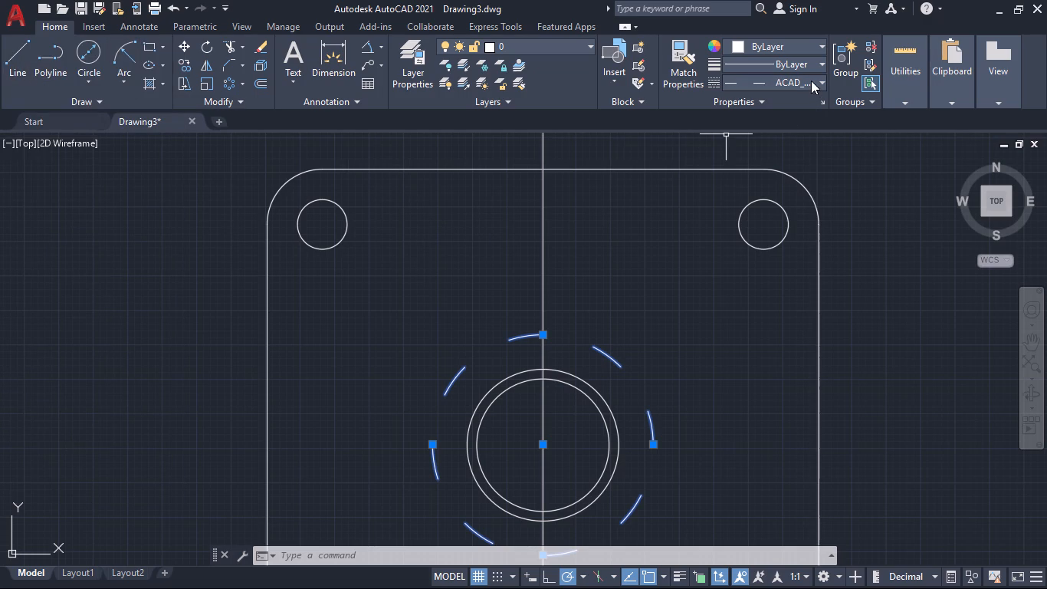
pyautogui.press('Escape')
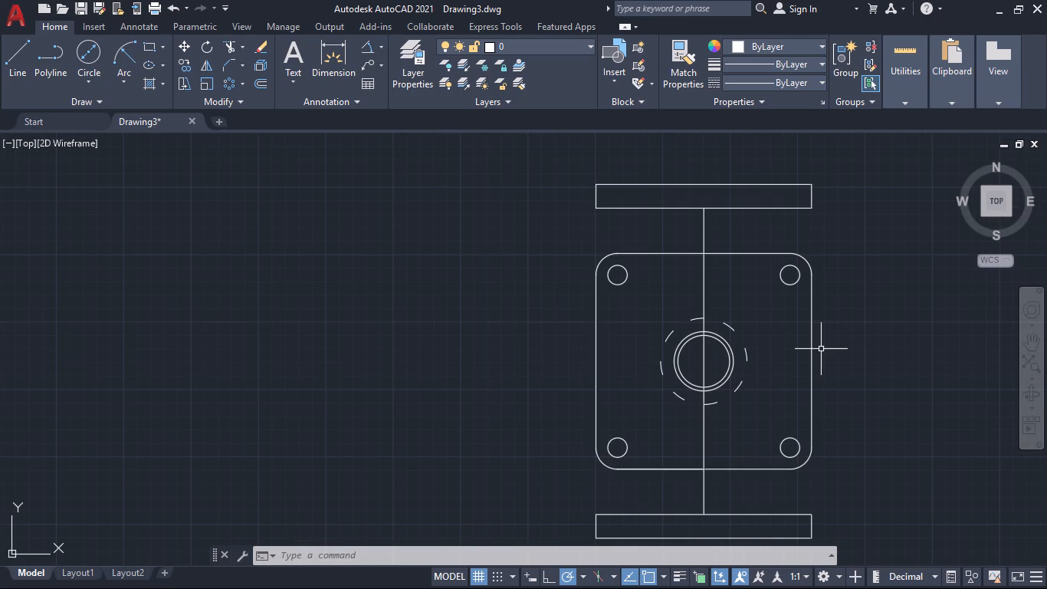
# Draw two 80 mm horizontal lines from the centre of the concentric circles, one to the left and one to the right.
pyautogui.click(18, 51)
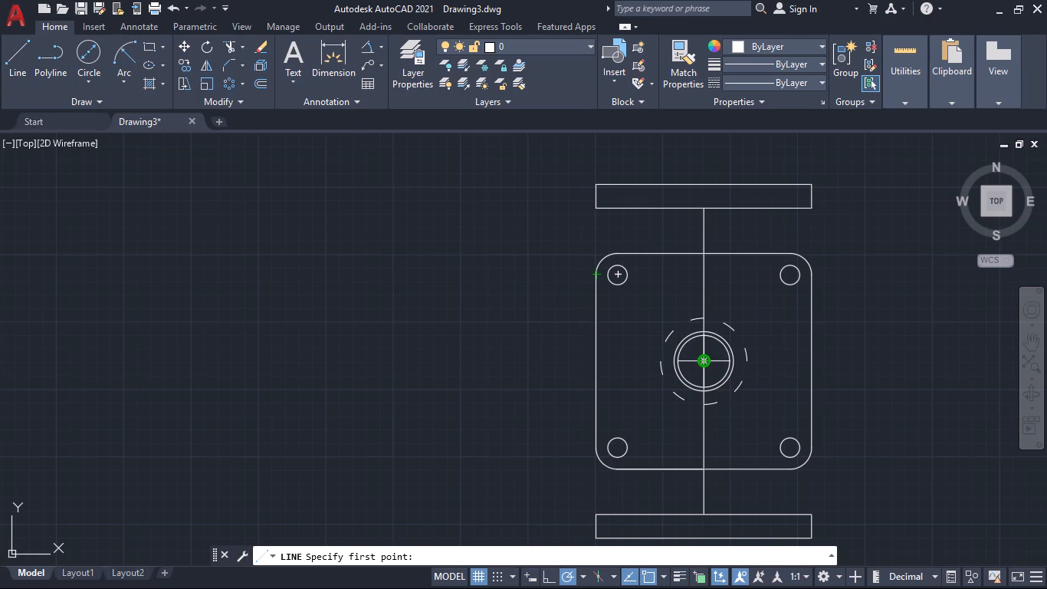
pyautogui.click(706, 361)
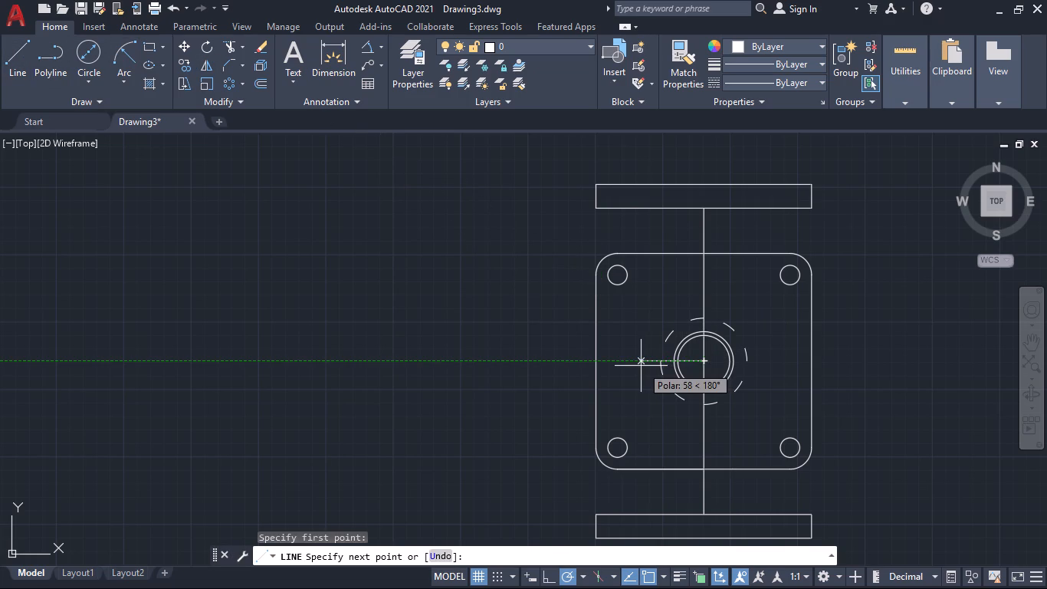
pyautogui.write('80')
pyautogui.press('Return')
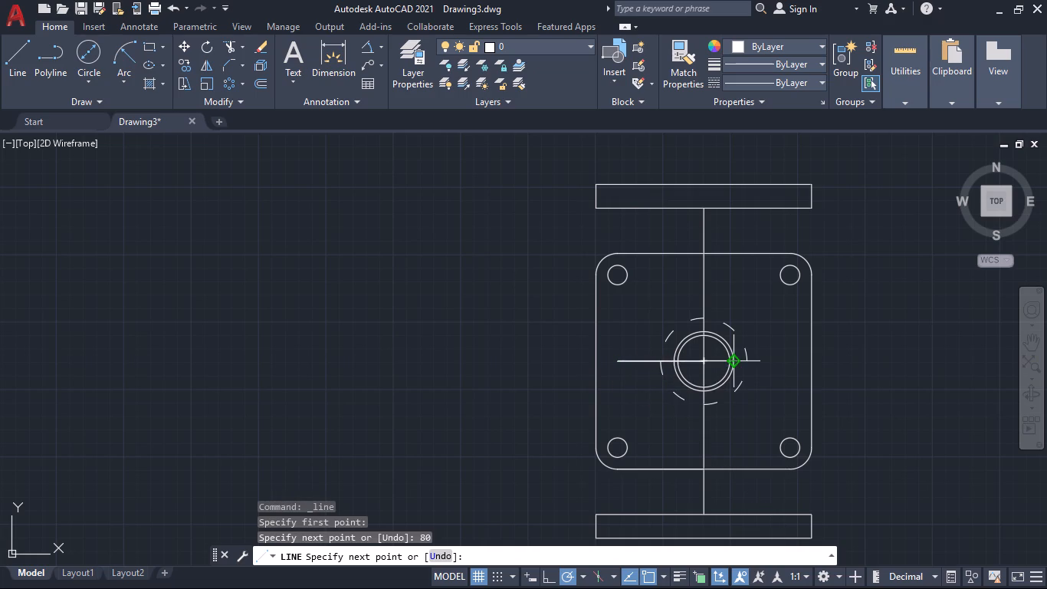
pyautogui.press('space')
pyautogui.press('space')
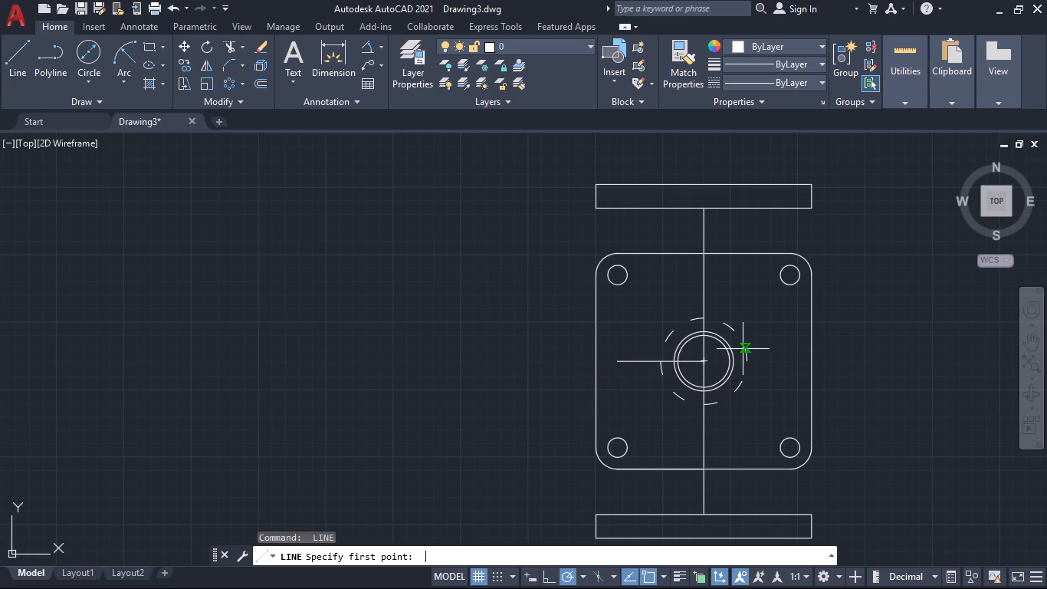
pyautogui.click(704, 363)
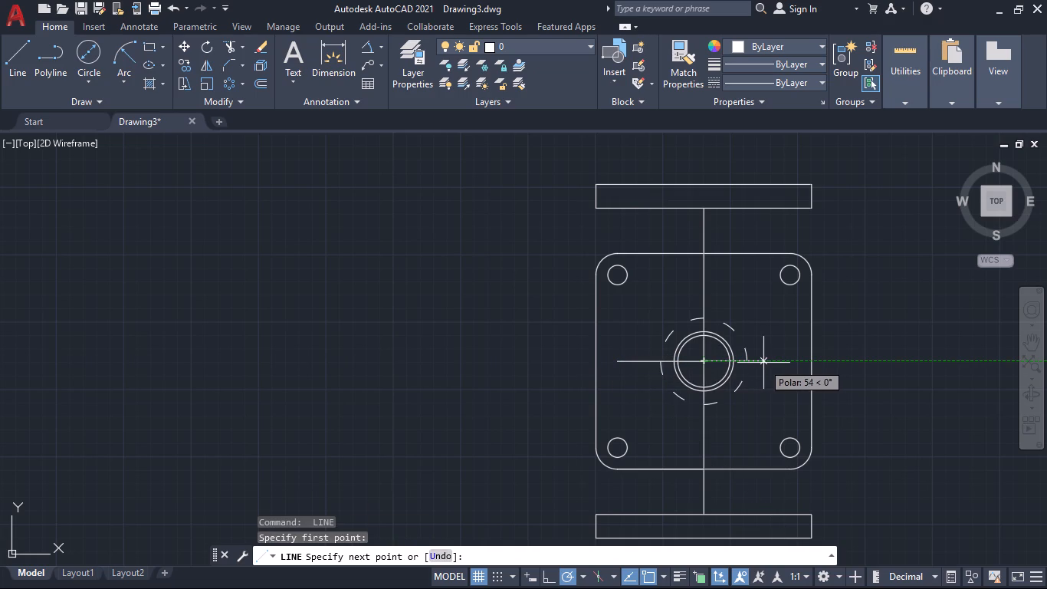
pyautogui.write('80')
pyautogui.press('Return')
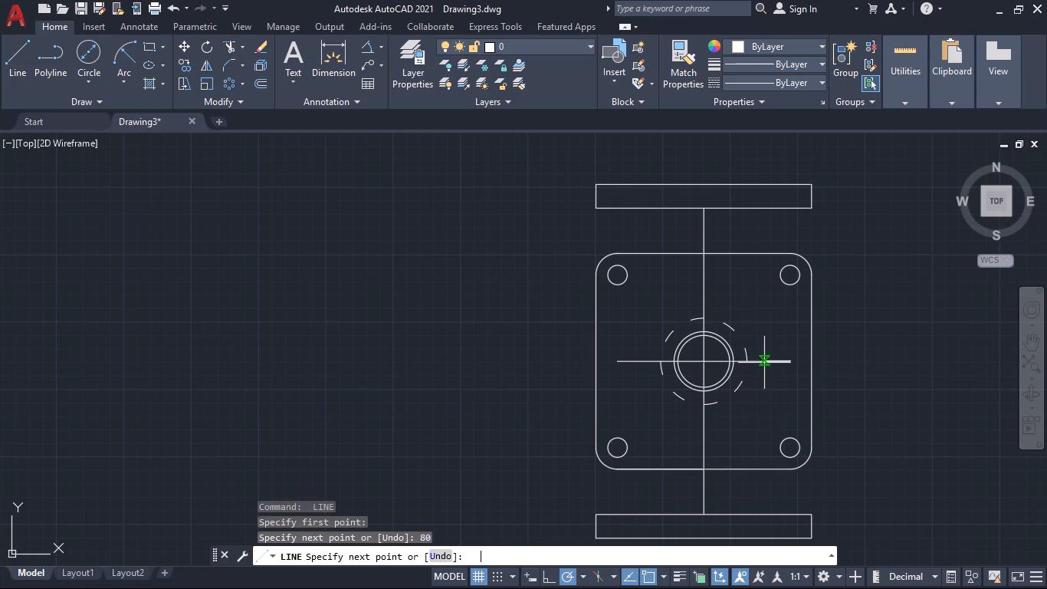
pyautogui.press('space')
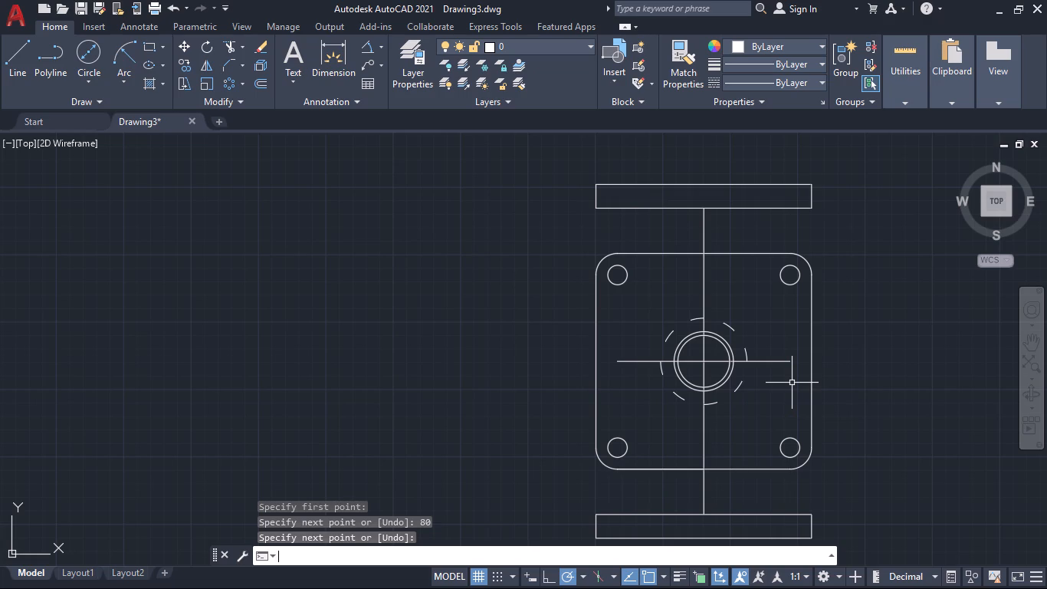
# With polar tracking set to 10-degree increments, draw a slanted line from the horizontal line's left end up to the top bar's lower edge.
pyautogui.click(583, 577)
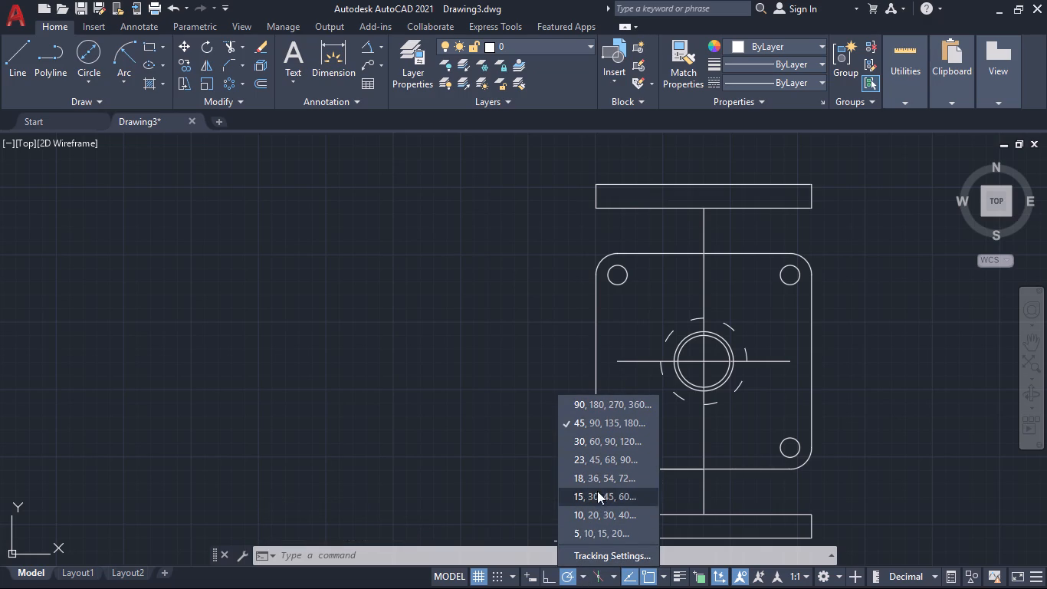
pyautogui.click(592, 512)
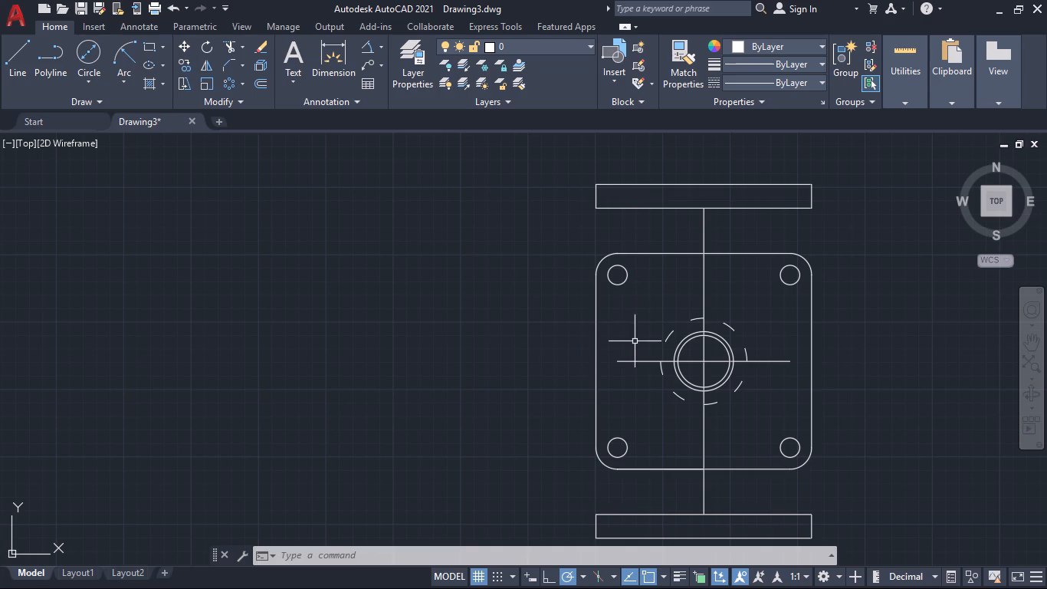
pyautogui.click(13, 46)
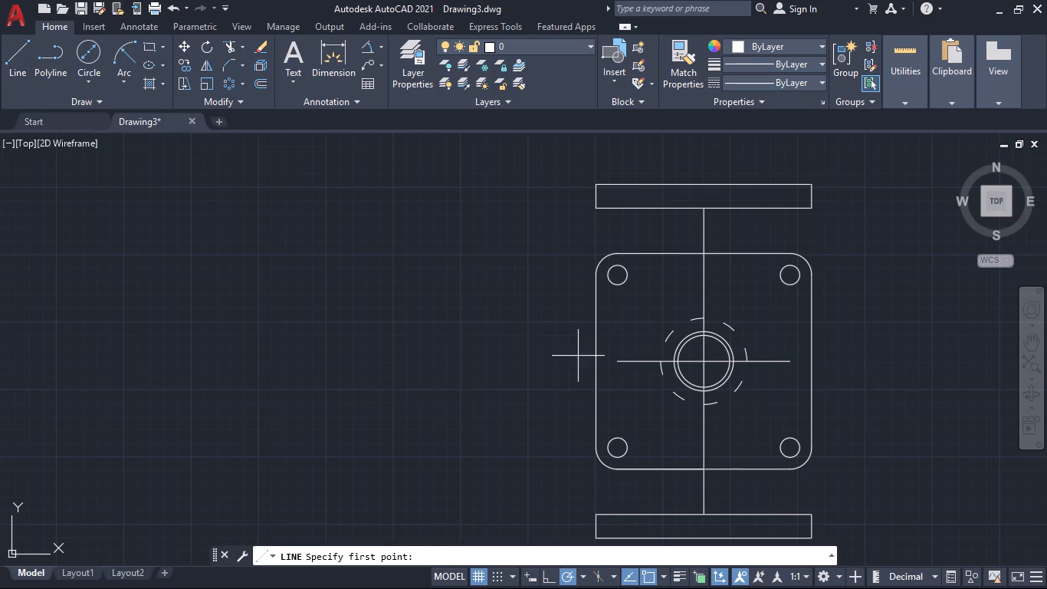
pyautogui.click(620, 363)
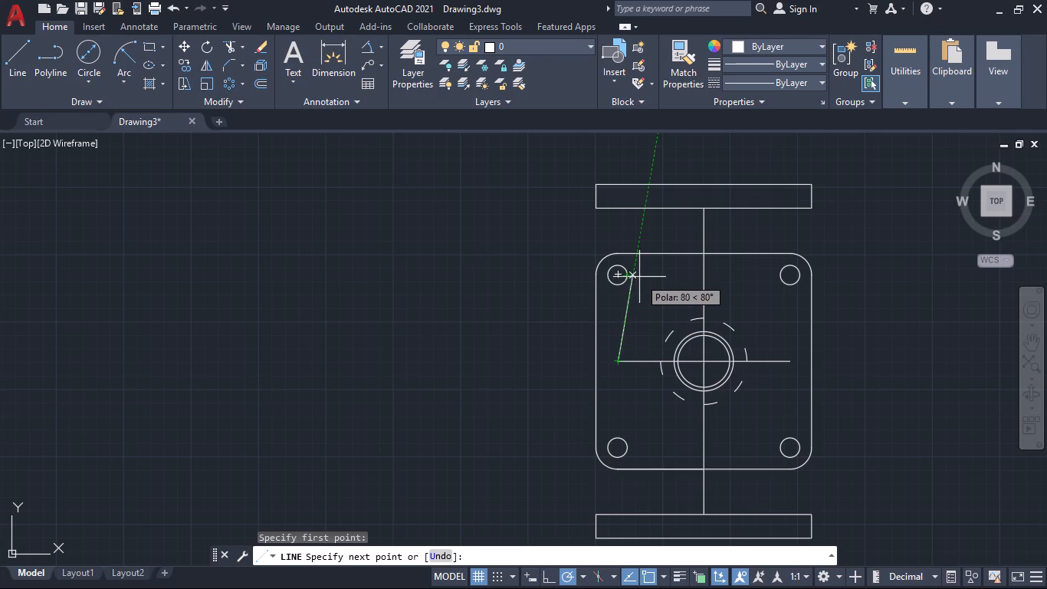
pyautogui.click(644, 208)
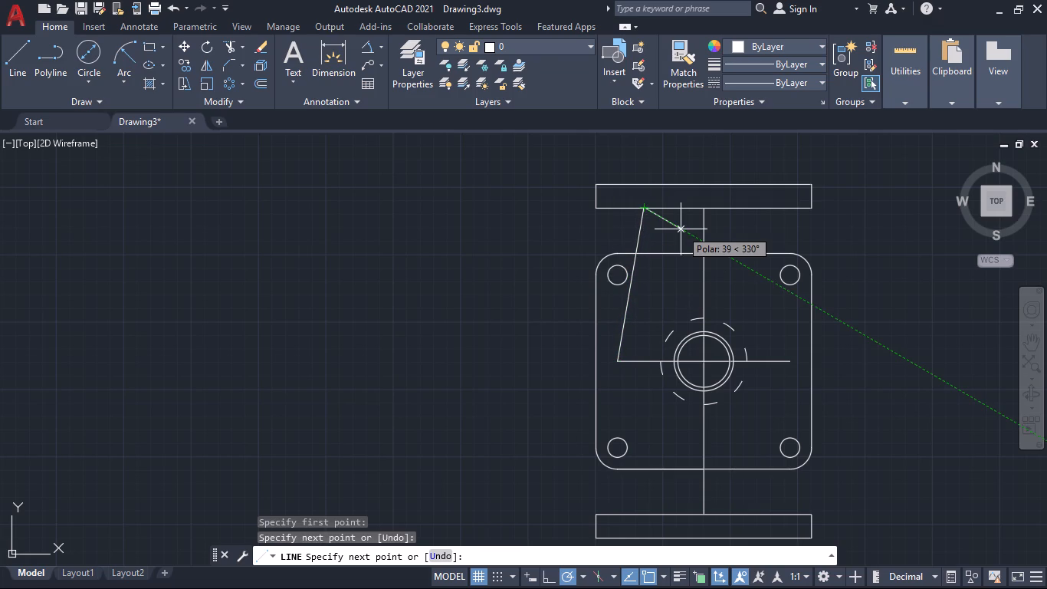
pyautogui.press('space')
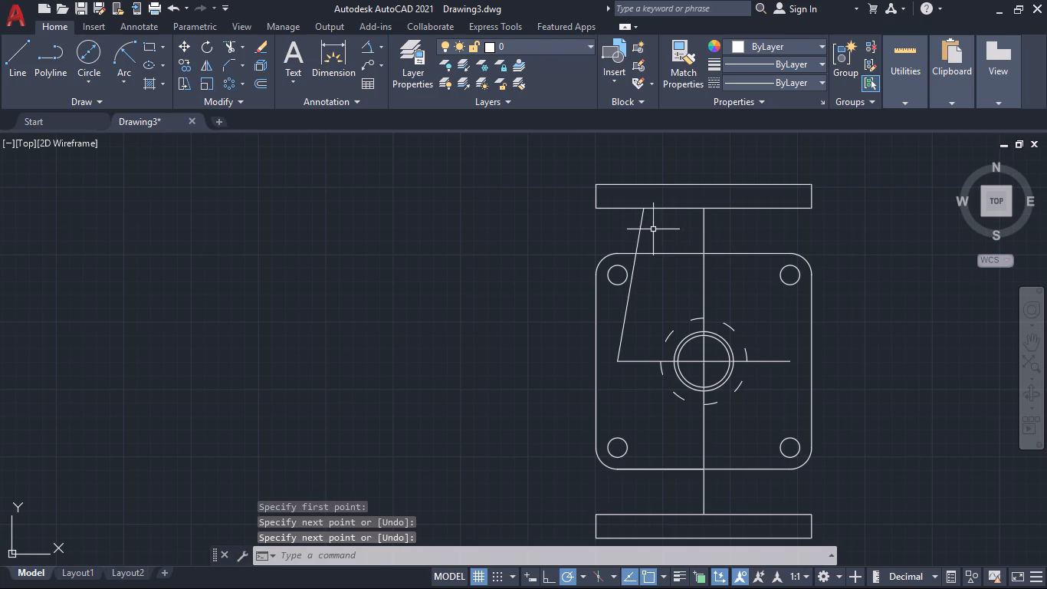
# Mirror the slanted line about the horizontal centre line, keeping the original.
pyautogui.click(641, 229)
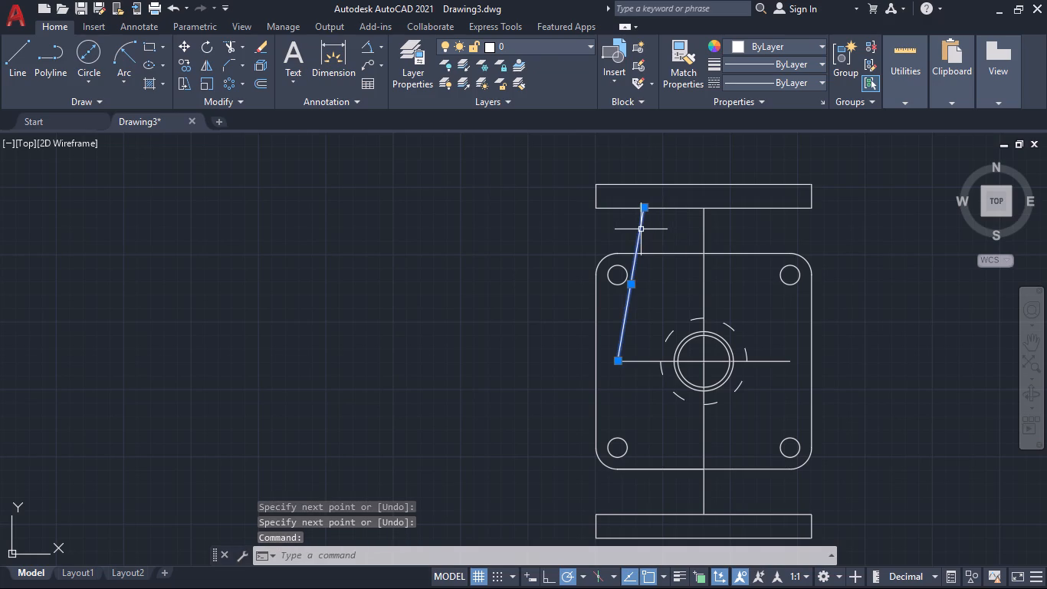
pyautogui.write('mi')
pyautogui.press('Return')
pyautogui.press('Return')
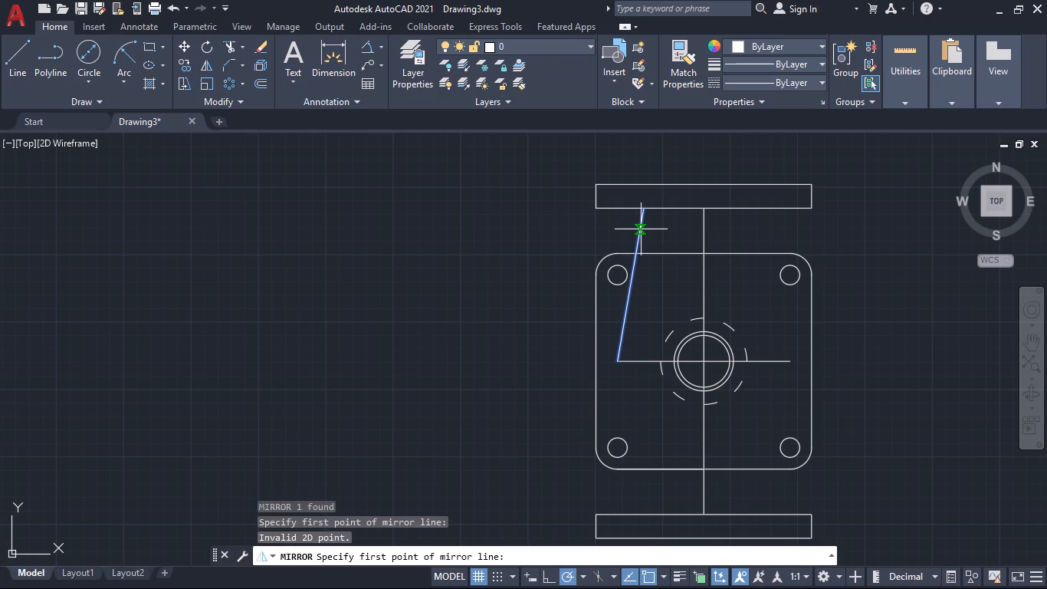
pyautogui.click(621, 362)
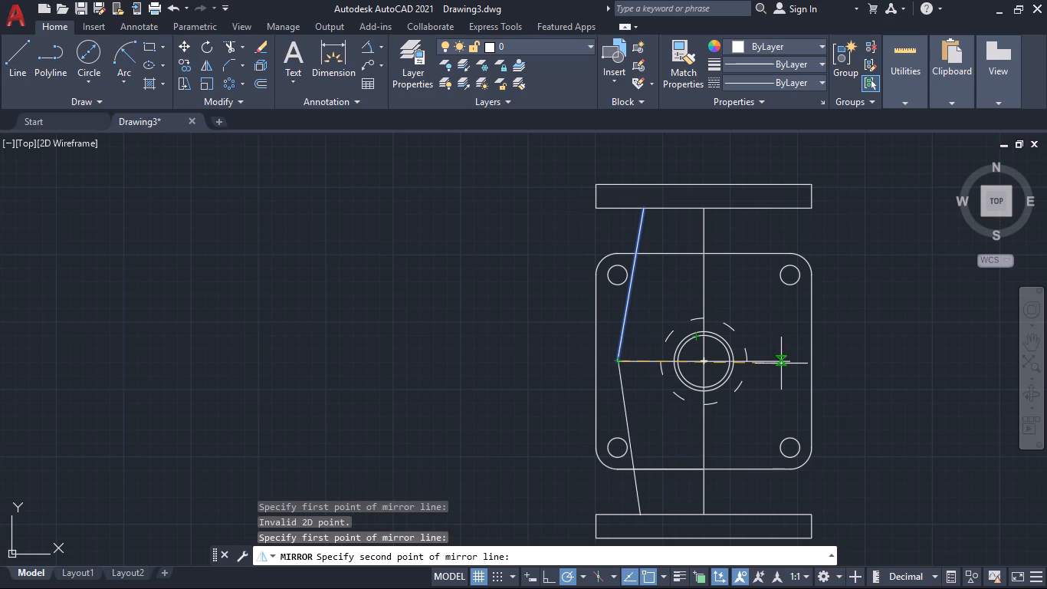
pyautogui.click(829, 364)
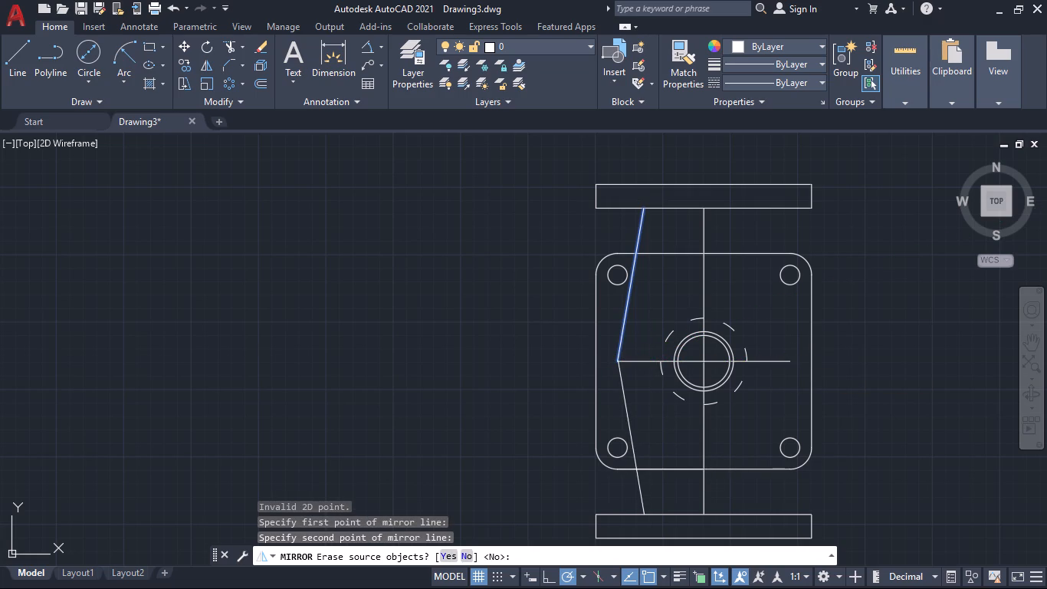
pyautogui.press('Return')
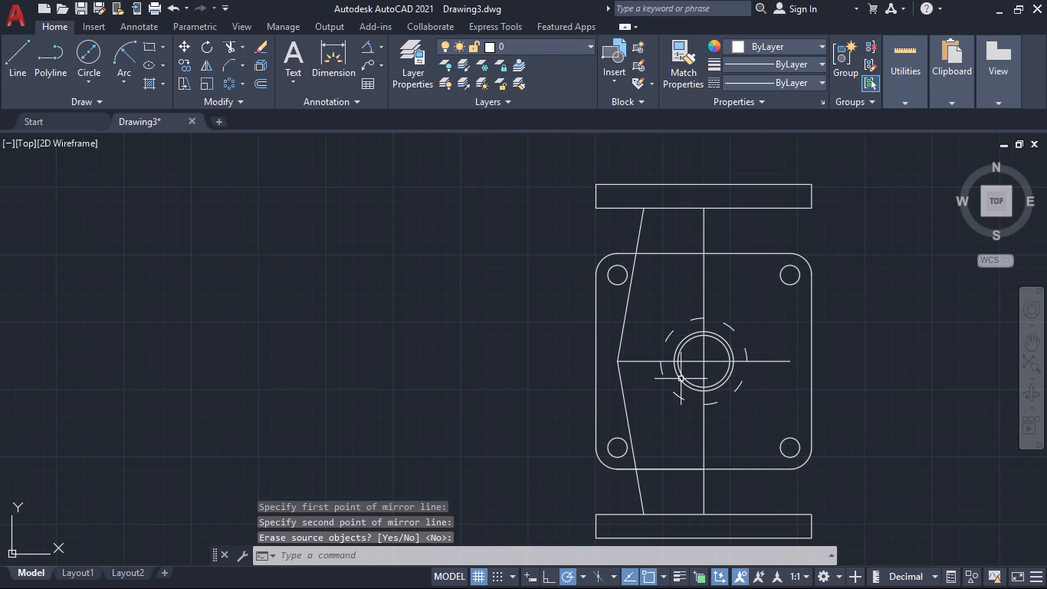
# Mirror both left slanted lines about the vertical centre line, keeping the originals.
pyautogui.click(623, 399)
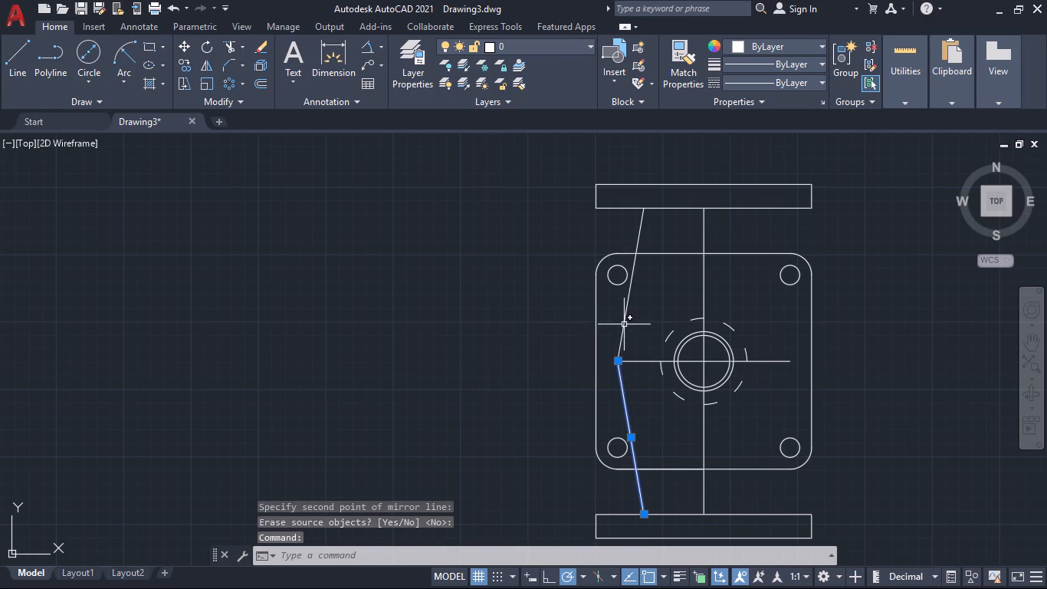
pyautogui.click(625, 325)
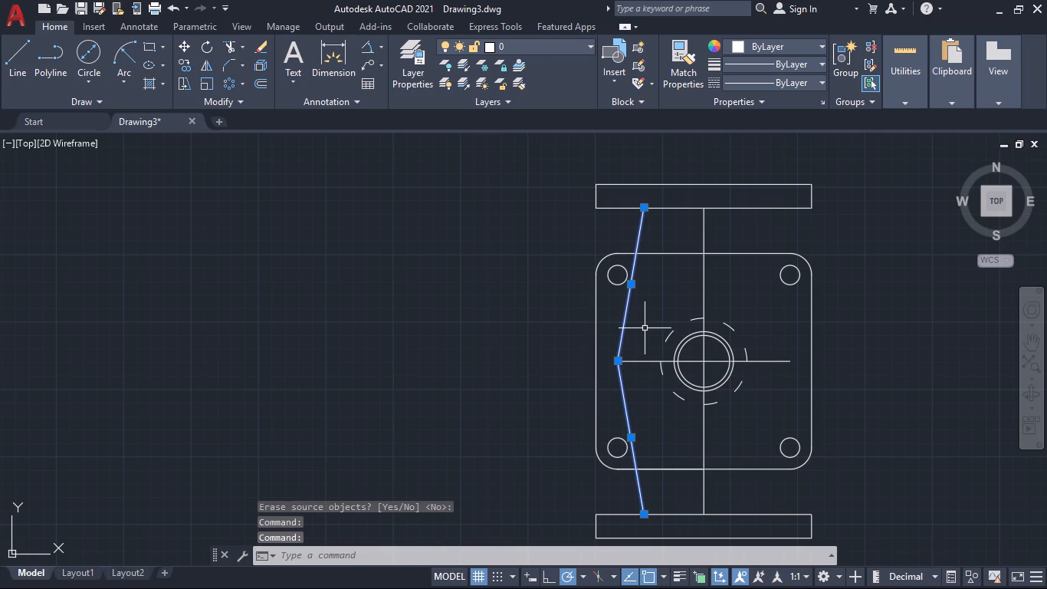
pyautogui.write('mi')
pyautogui.press('Return')
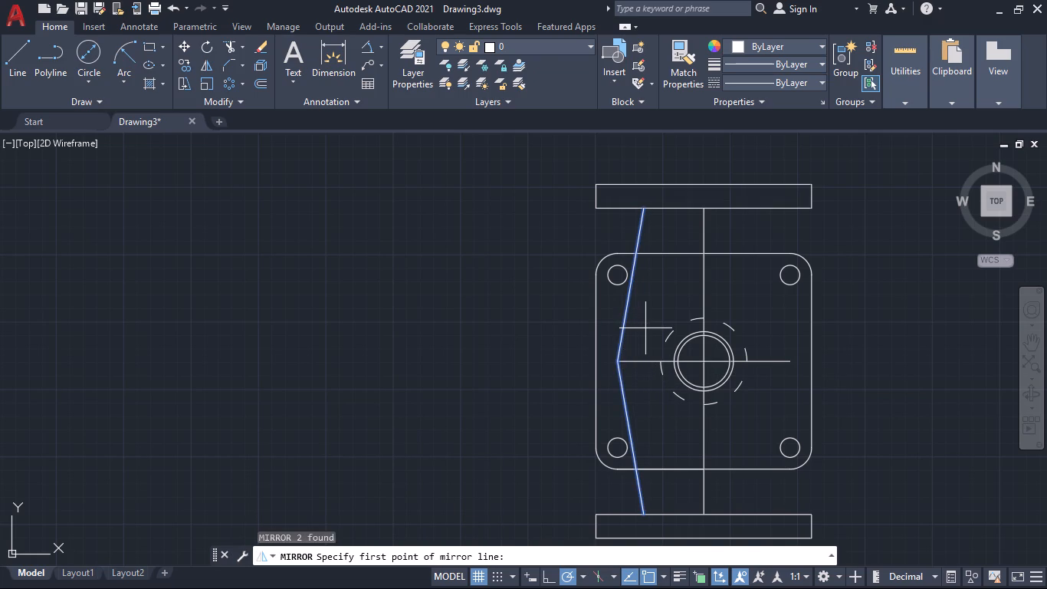
pyautogui.click(706, 362)
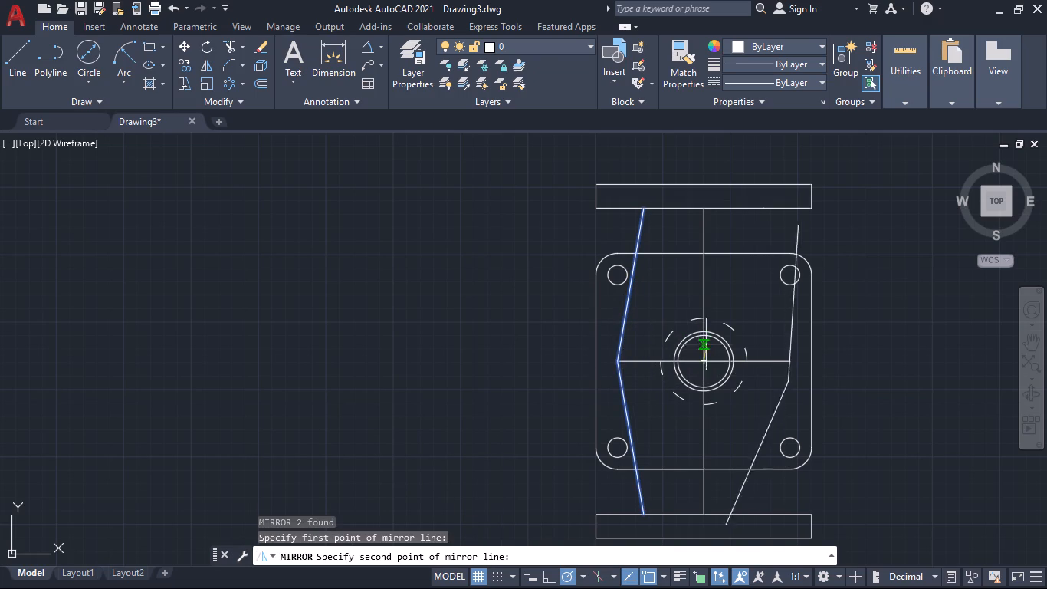
pyautogui.click(706, 329)
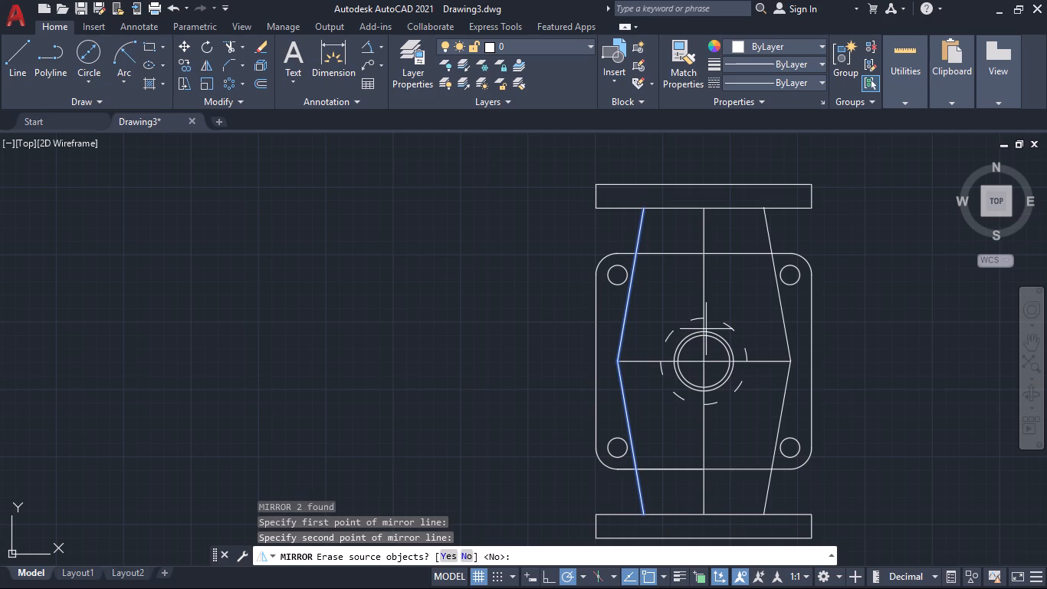
pyautogui.press('Return')
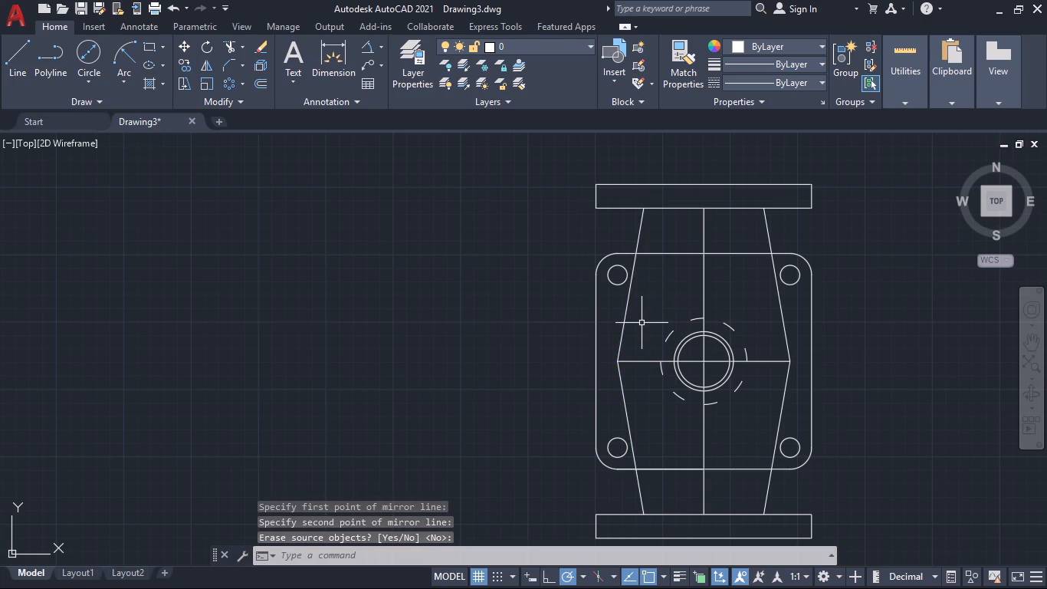
# Offset each of the four slanted body lines 12 mm inward, toward the vertical centre line.
pyautogui.press('o')
pyautogui.press('Return')
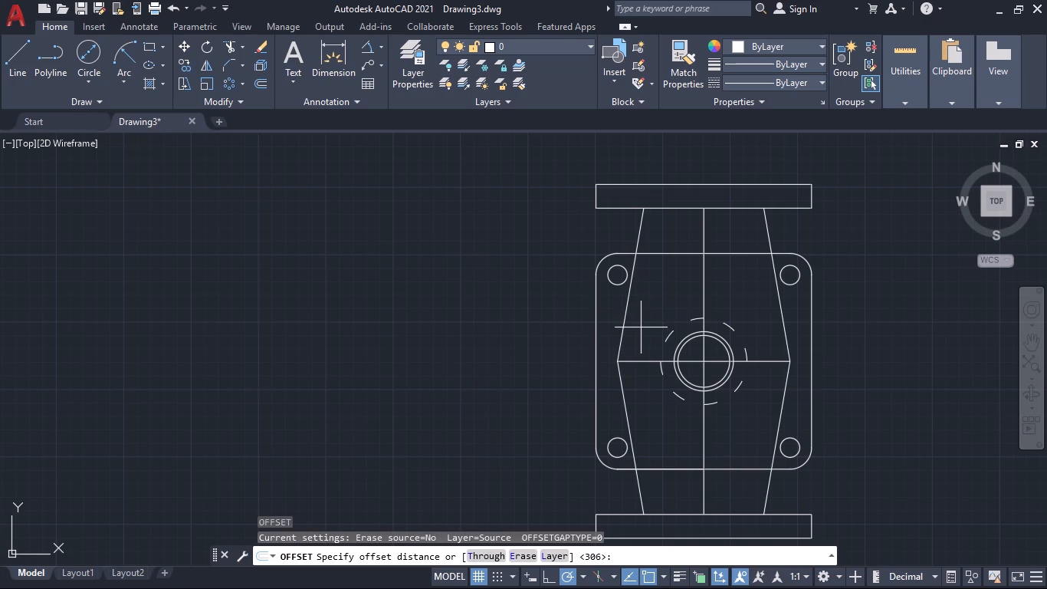
pyautogui.write('12')
pyautogui.press('Return')
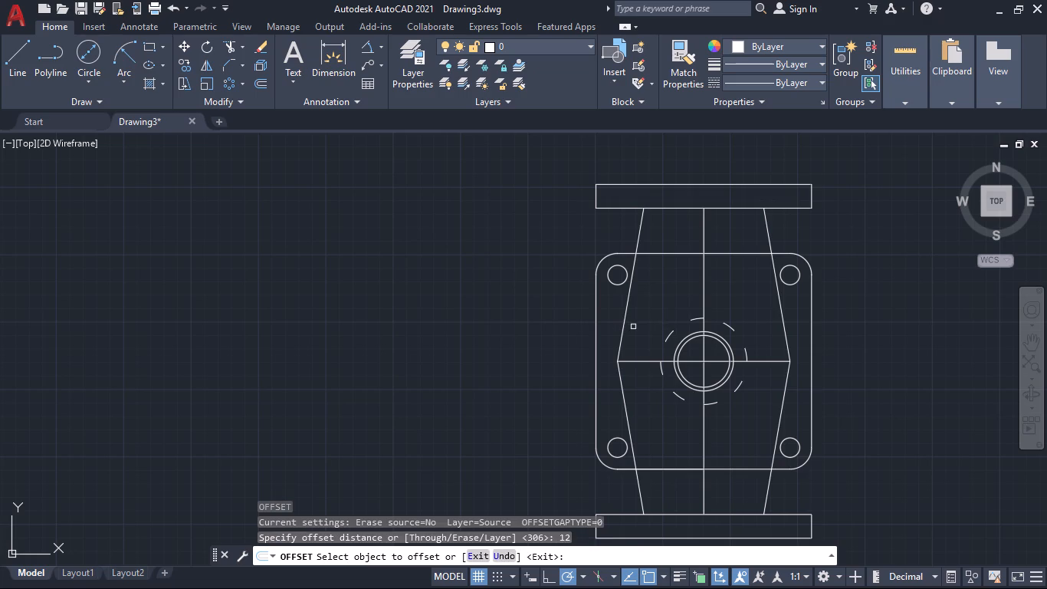
pyautogui.click(624, 325)
pyautogui.click(638, 327)
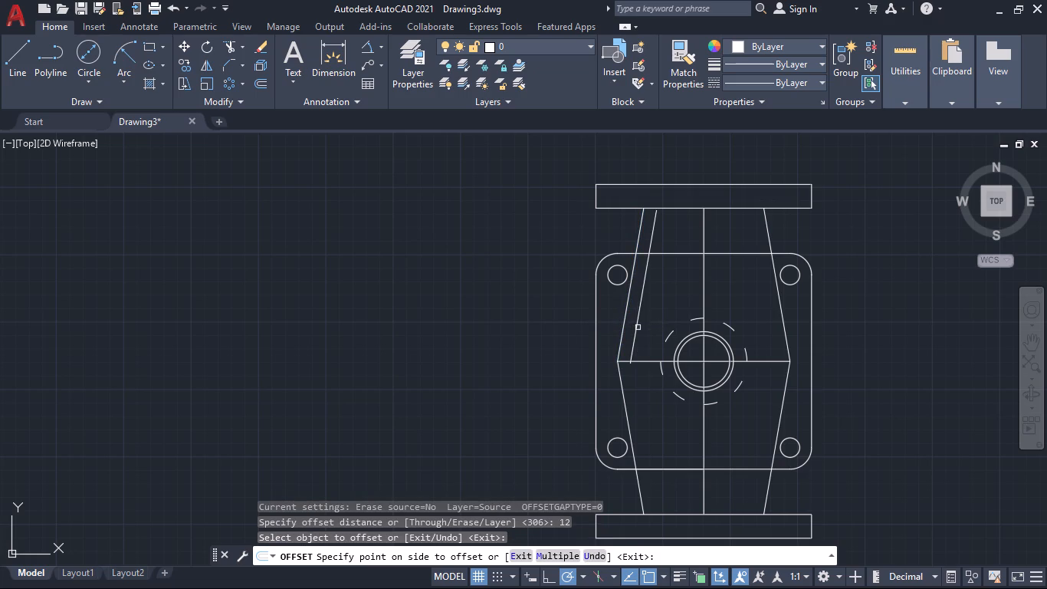
pyautogui.click(623, 390)
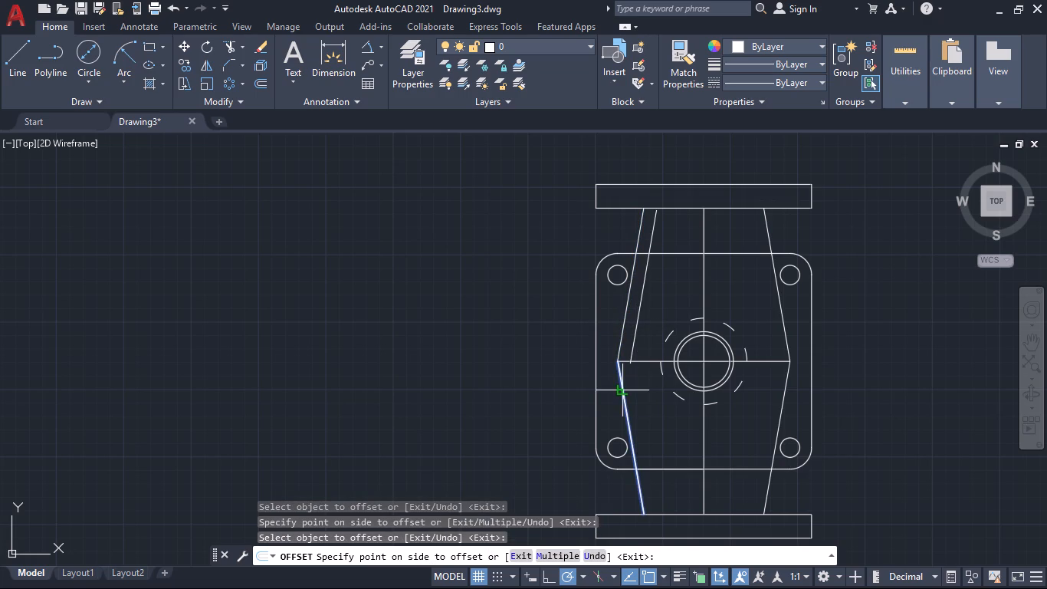
pyautogui.click(647, 392)
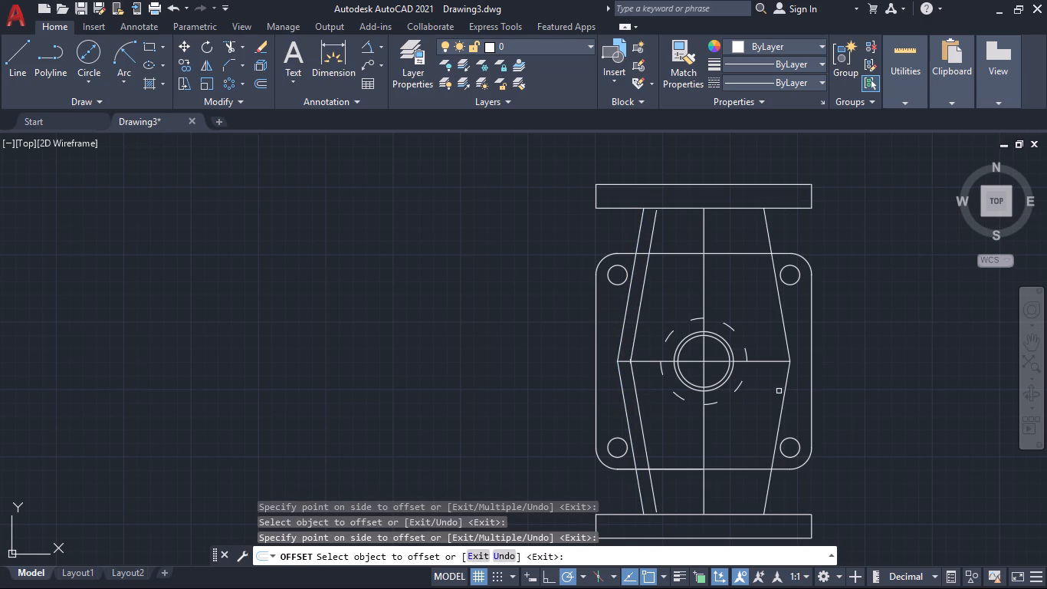
pyautogui.click(786, 398)
pyautogui.click(766, 398)
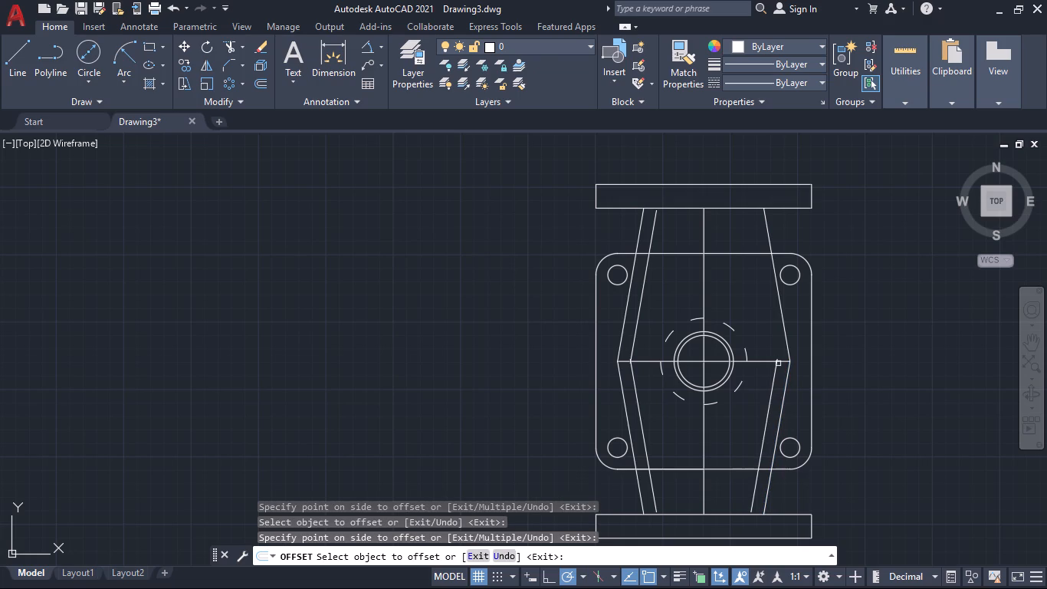
pyautogui.click(786, 345)
pyautogui.click(766, 347)
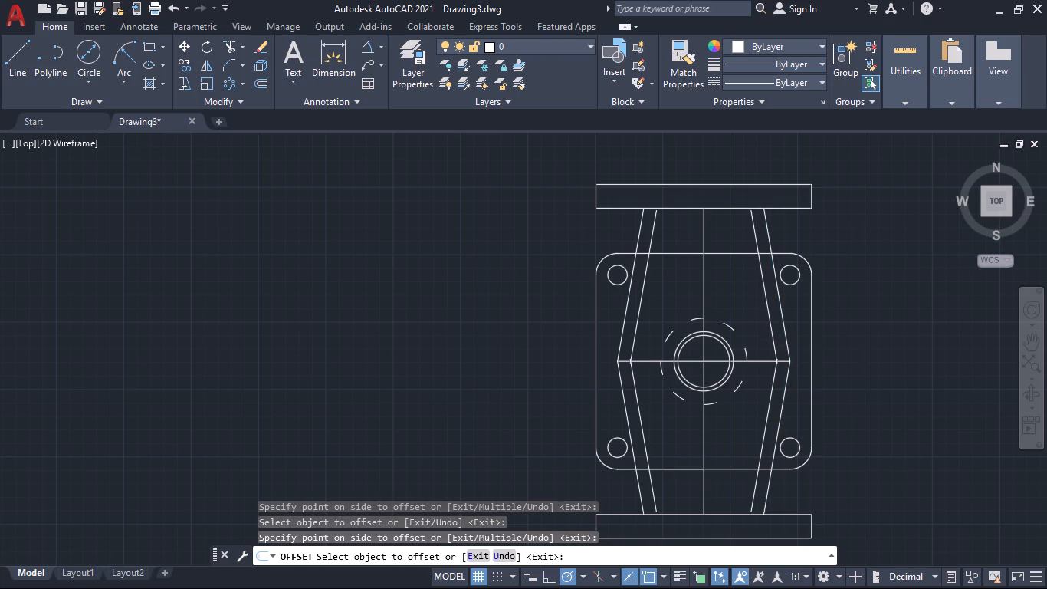
pyautogui.press('Escape')
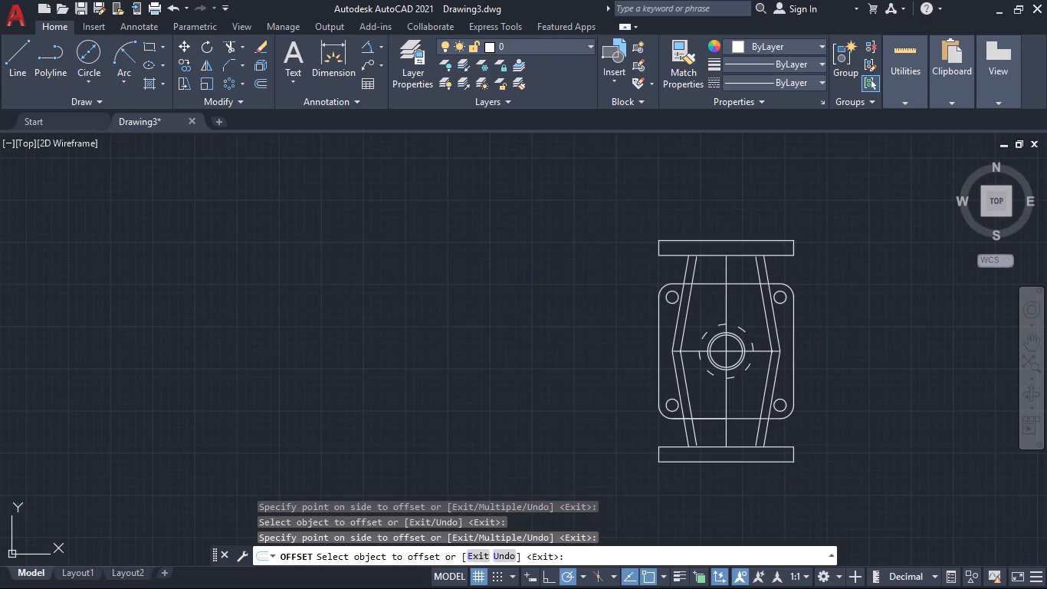
# Extend the four inner offset lines to the bars' inner edges and trim their crossing ends at the horizontal centre line.
pyautogui.write('tr')
pyautogui.press('Return')
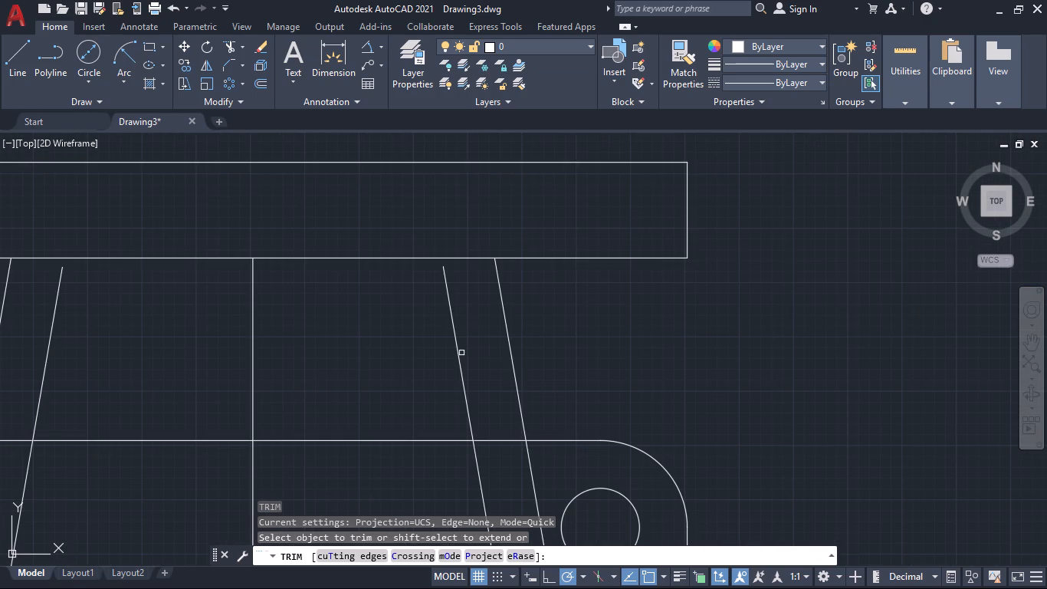
pyautogui.keyDown('shift'); pyautogui.click(458, 354); pyautogui.keyUp('shift')
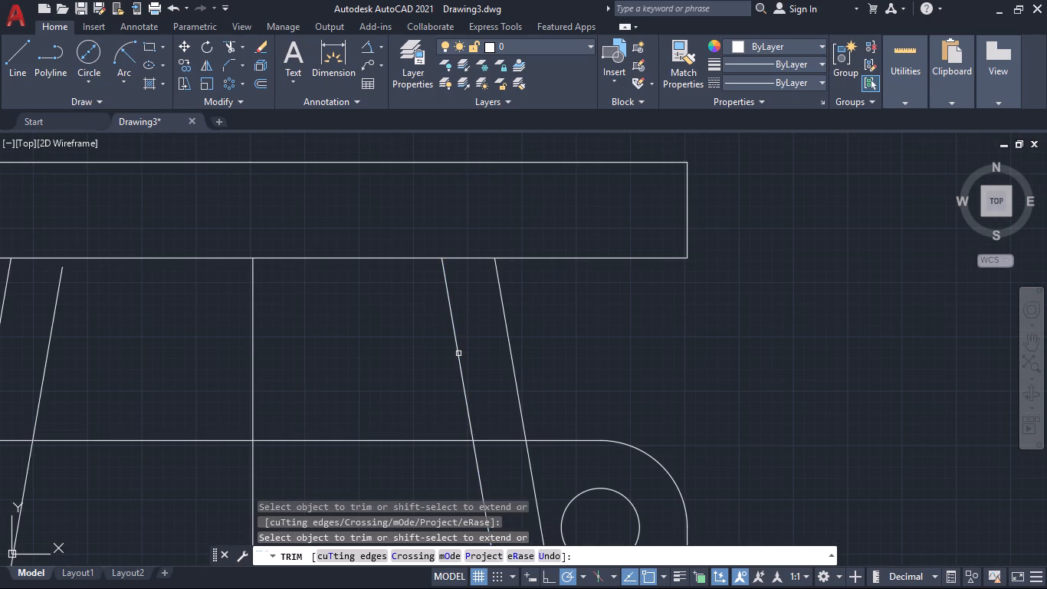
pyautogui.keyDown('shift'); pyautogui.click(47, 365); pyautogui.keyUp('shift')
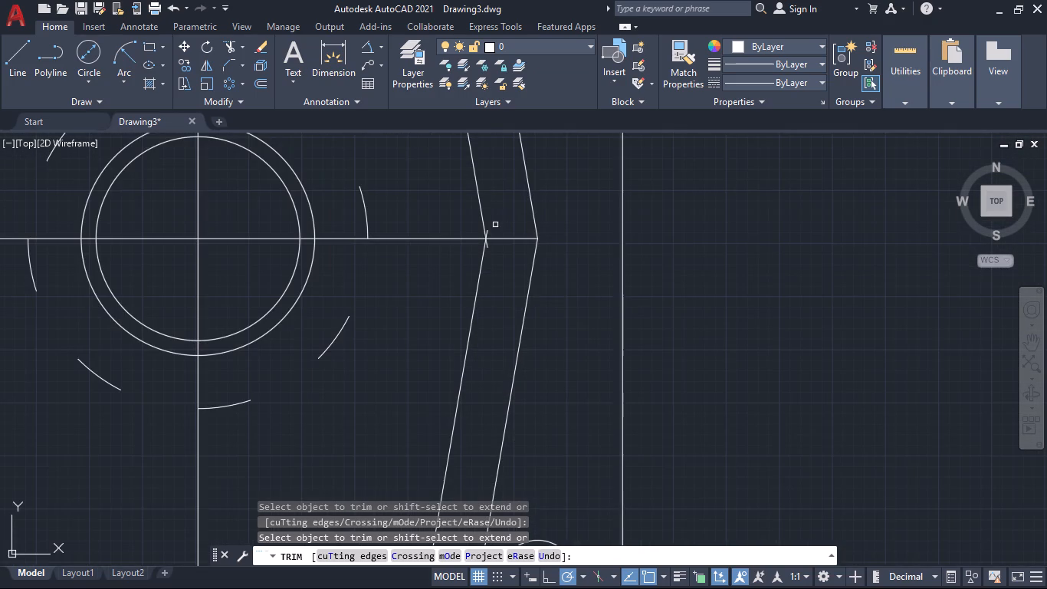
pyautogui.click(488, 231)
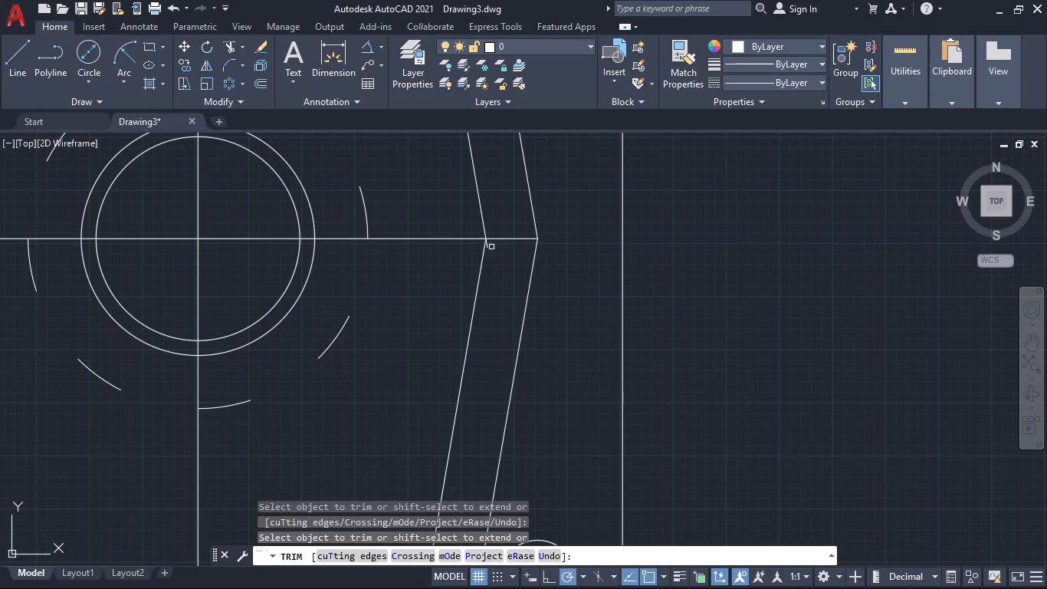
pyautogui.click(489, 247)
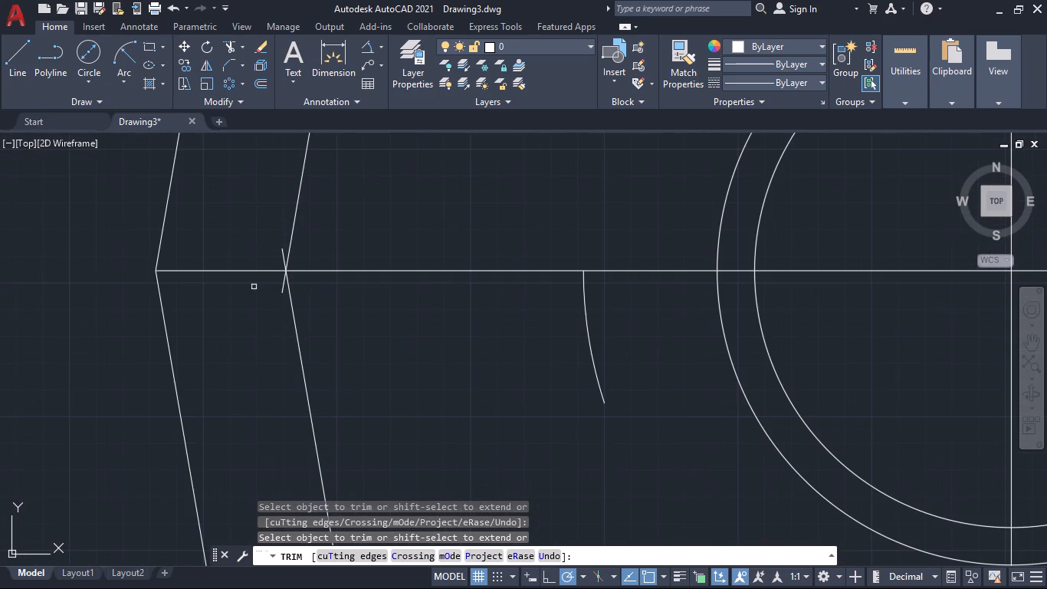
pyautogui.click(284, 285)
pyautogui.click(283, 257)
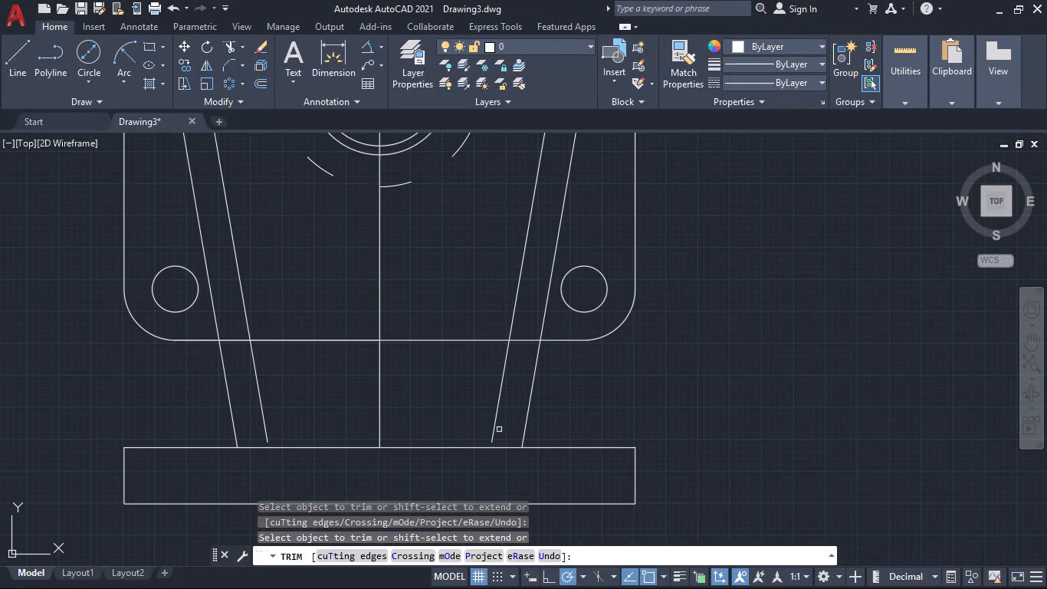
pyautogui.keyDown('shift'); pyautogui.click(495, 426); pyautogui.keyUp('shift')
pyautogui.keyDown('shift'); pyautogui.click(265, 427); pyautogui.keyUp('shift')
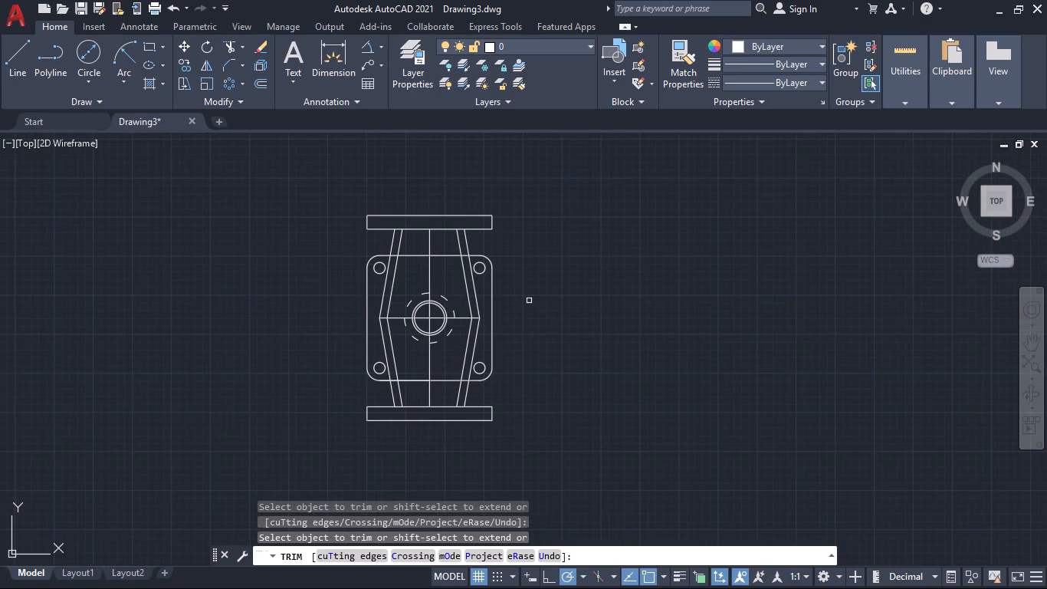
pyautogui.press('Escape')
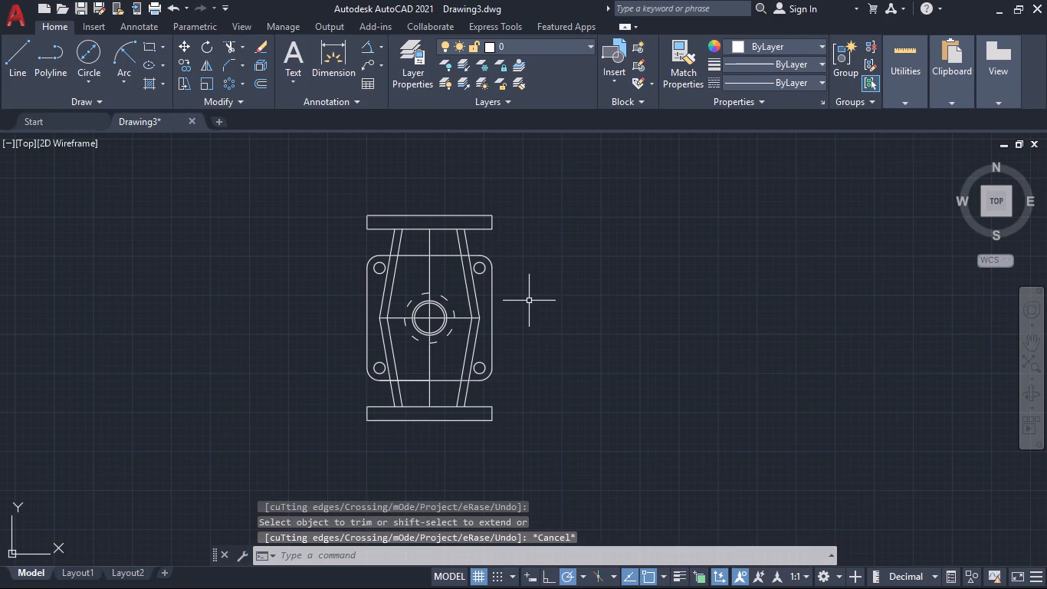
# Match the properties of the dashed outer circle onto all eight slanted lines and both horizontal centre lines.
pyautogui.write('ma')
pyautogui.press('Return')
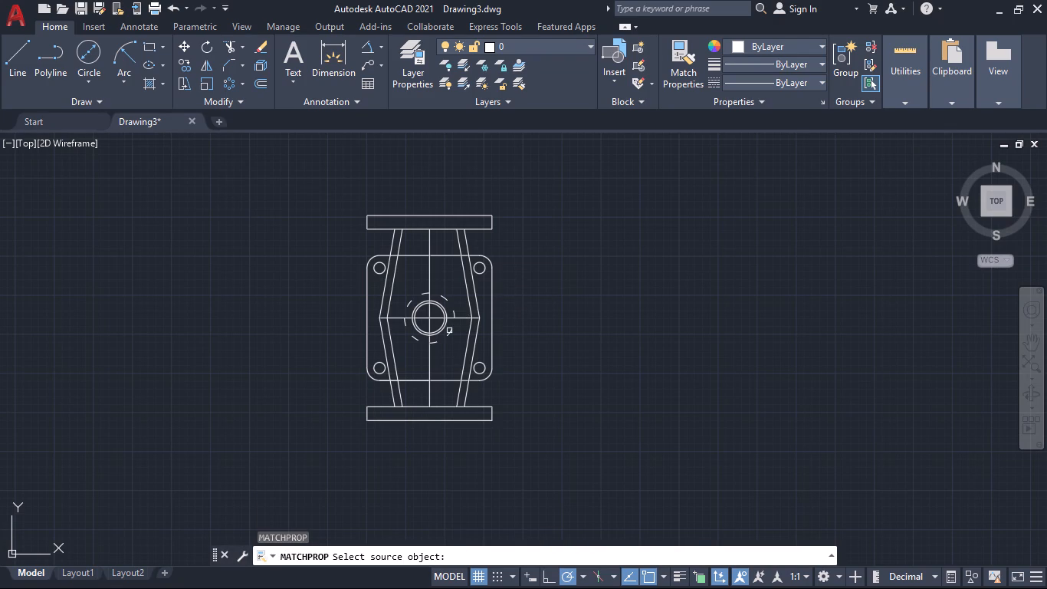
pyautogui.click(448, 331)
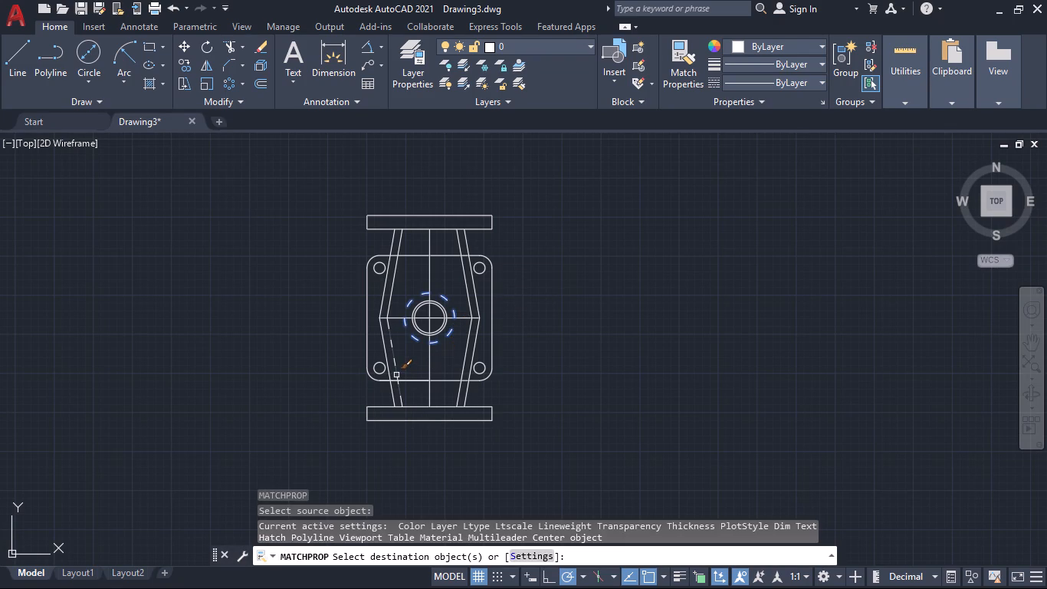
pyautogui.click(396, 375)
pyautogui.click(387, 355)
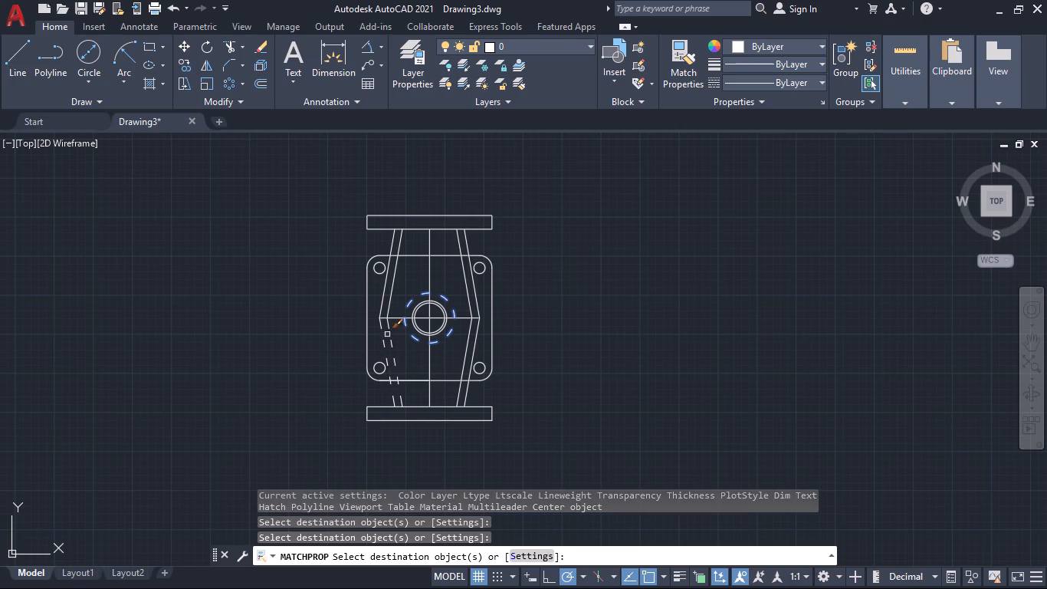
pyautogui.click(382, 301)
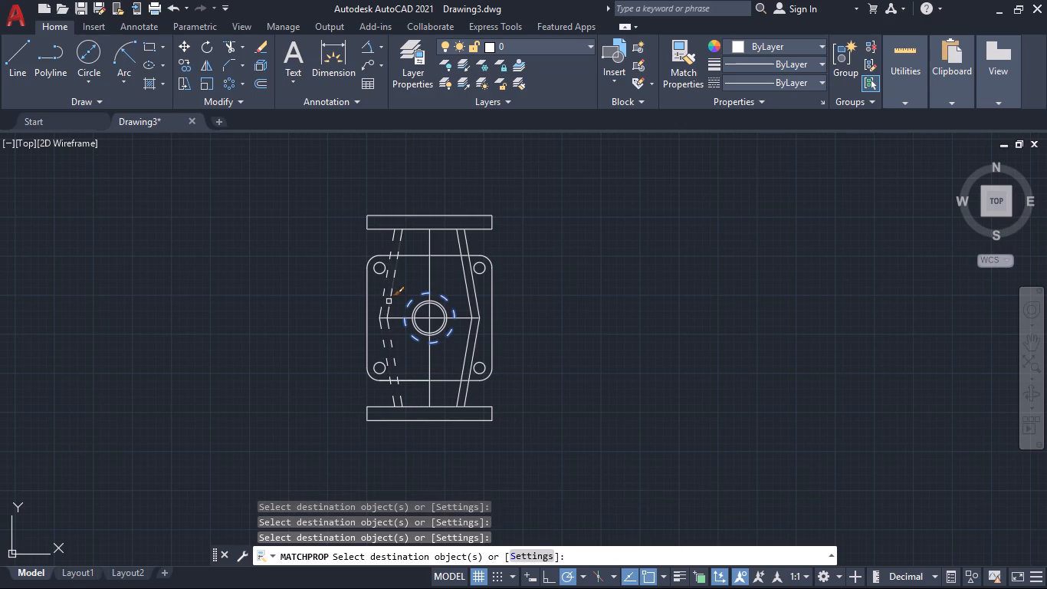
pyautogui.click(389, 301)
pyautogui.click(466, 288)
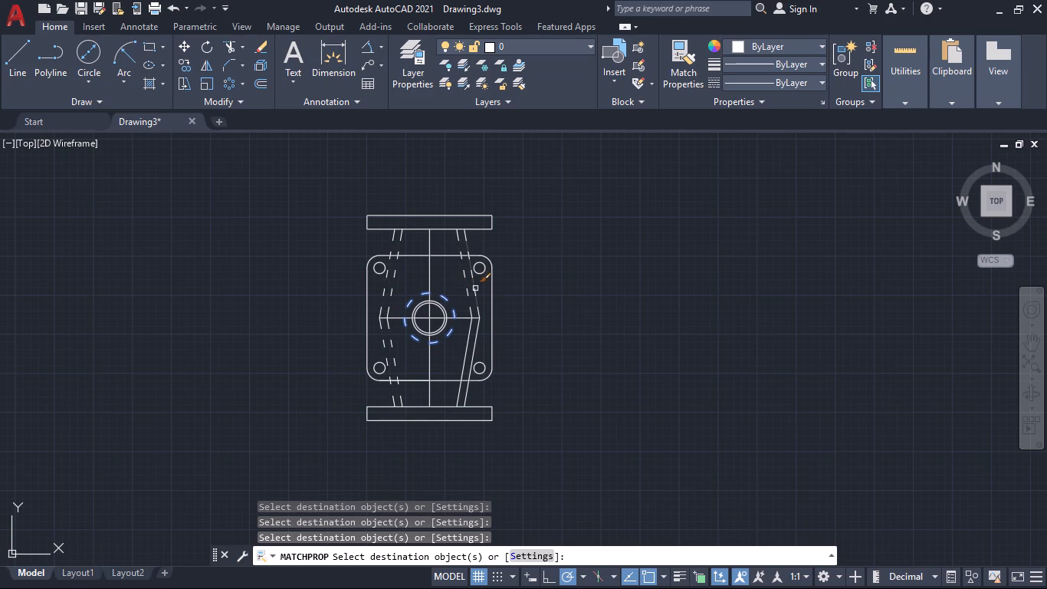
pyautogui.click(474, 291)
pyautogui.click(478, 334)
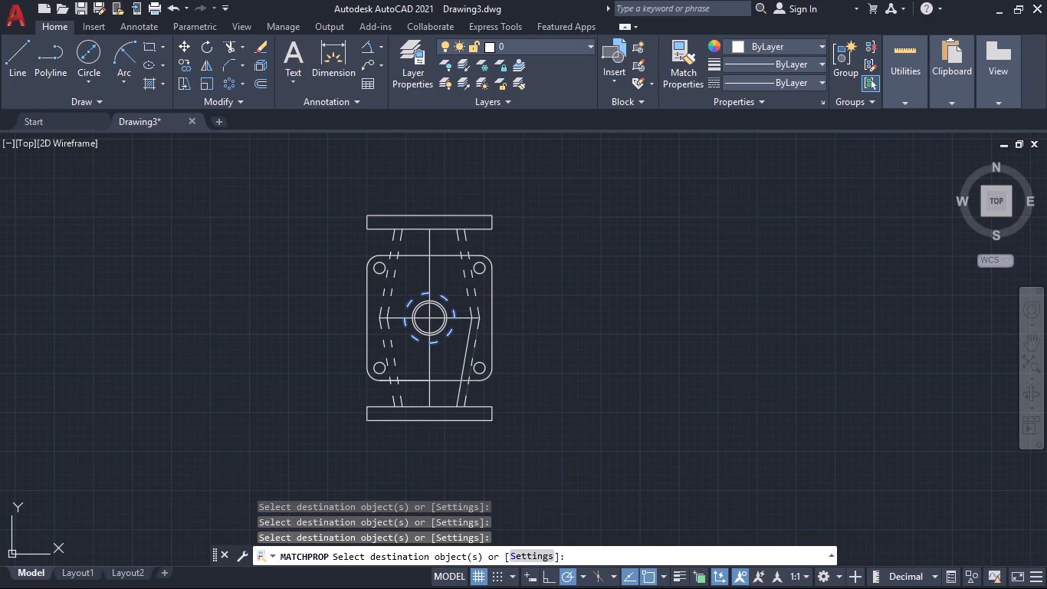
pyautogui.click(470, 336)
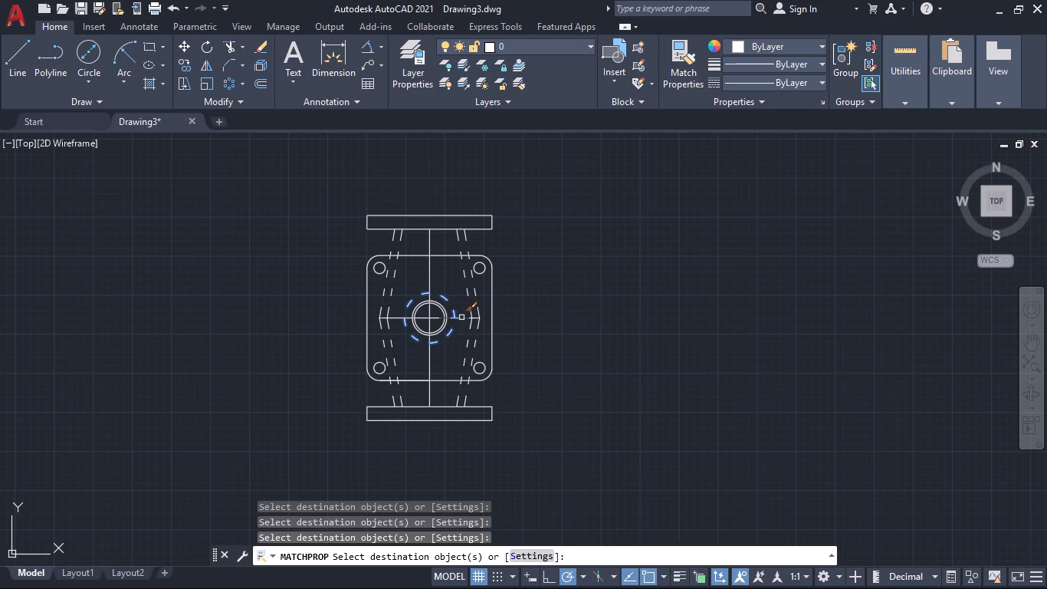
pyautogui.click(463, 318)
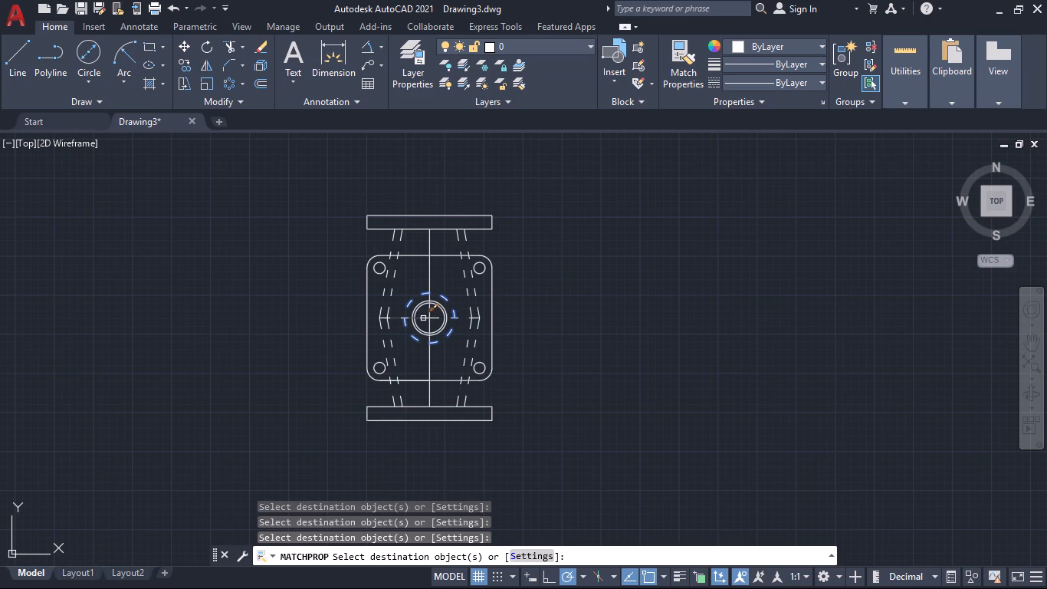
pyautogui.click(423, 318)
pyautogui.press('Escape')
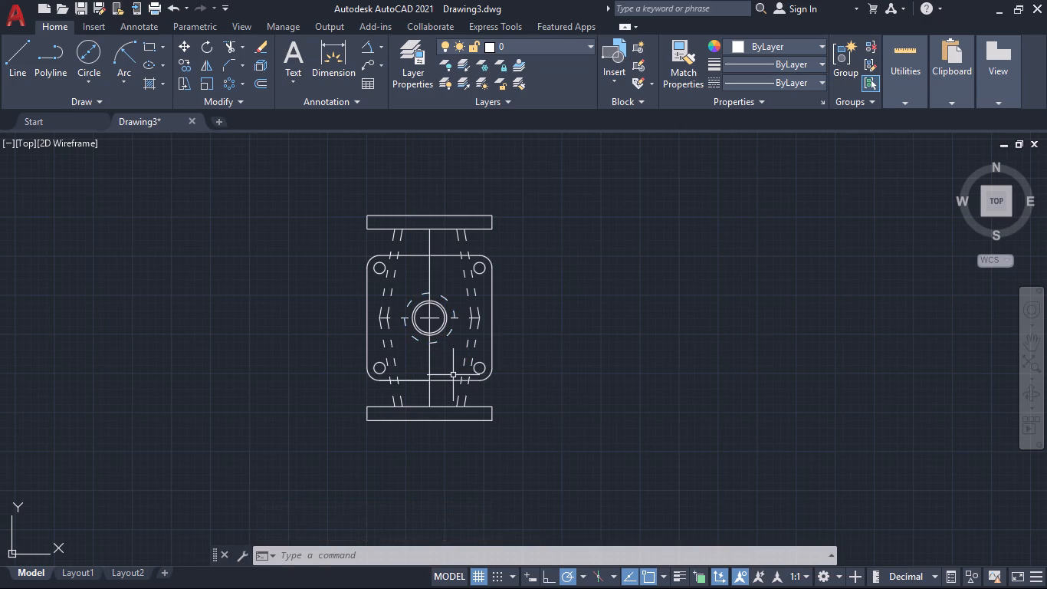
# Extend all eight dashed slanted lines through the bars to the outer edges of the top and bottom bars.
pyautogui.write('tr')
pyautogui.press('Return')
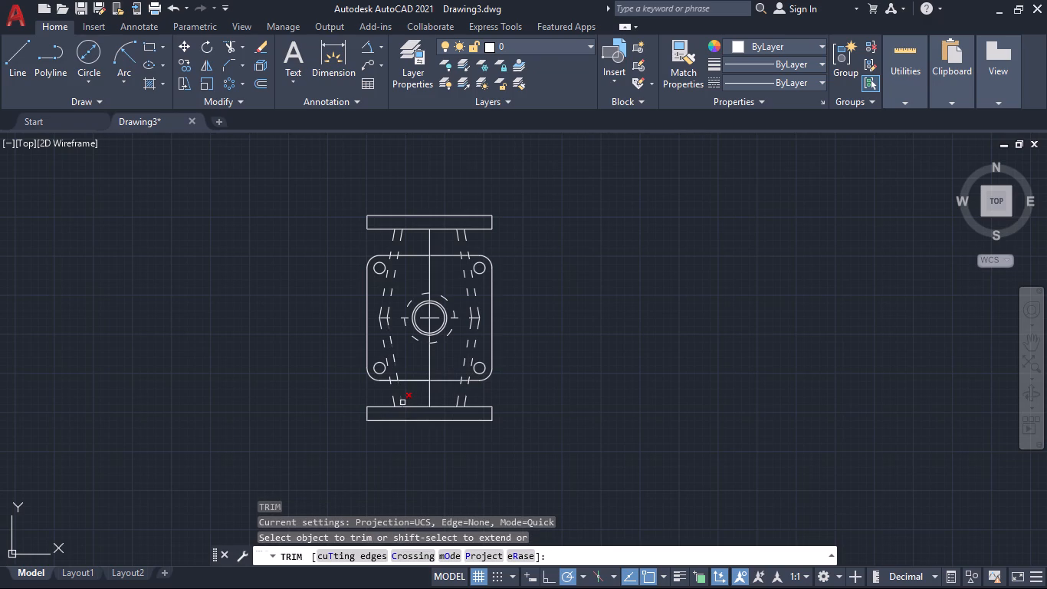
pyautogui.keyDown('shift'); pyautogui.click(402, 403); pyautogui.keyUp('shift')
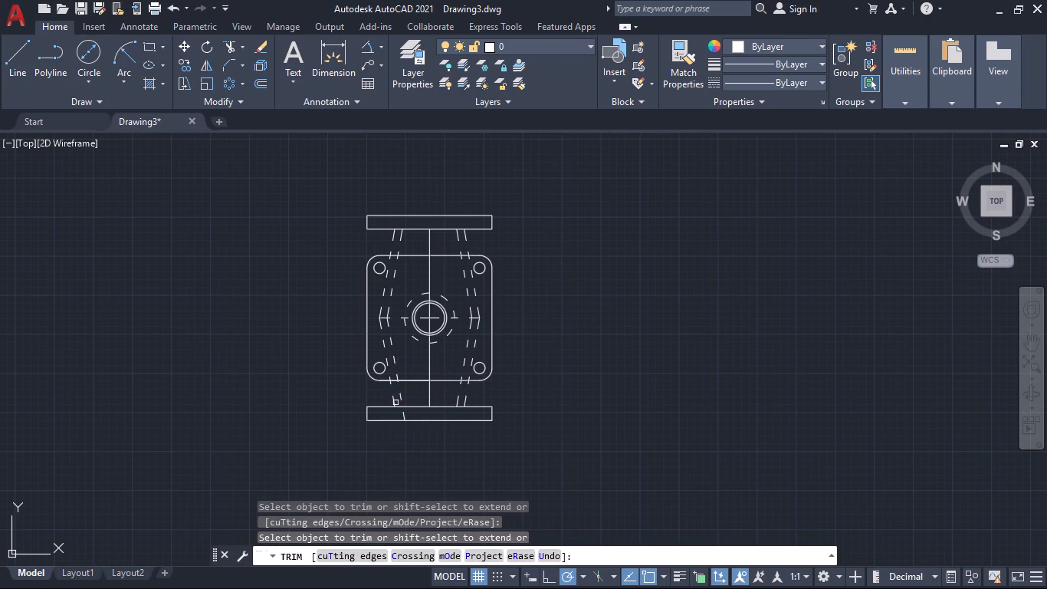
pyautogui.keyDown('shift'); pyautogui.click(395, 403); pyautogui.keyUp('shift')
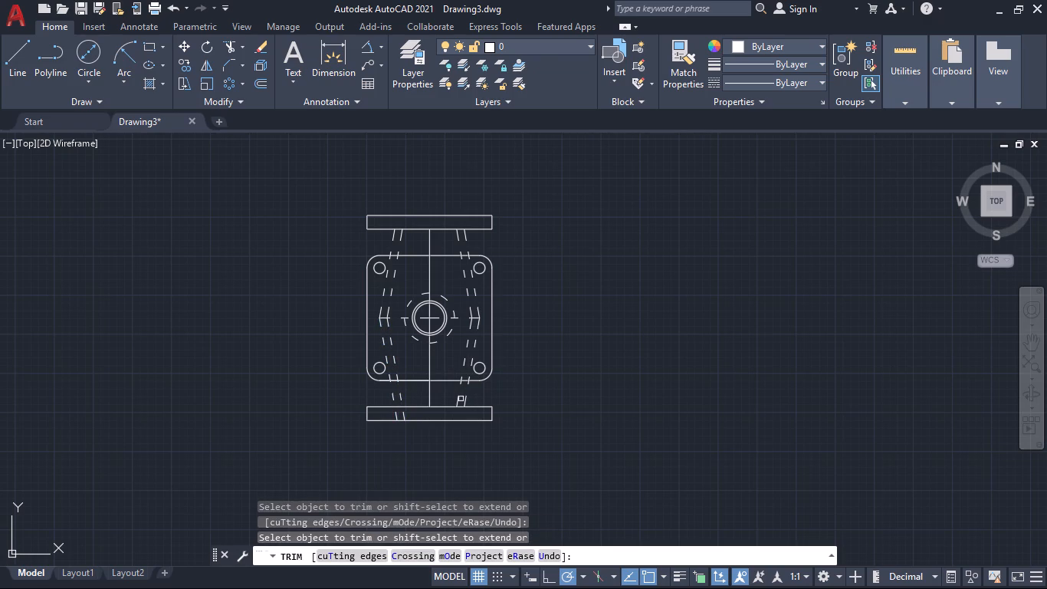
pyautogui.keyDown('shift'); pyautogui.click(459, 399); pyautogui.keyUp('shift')
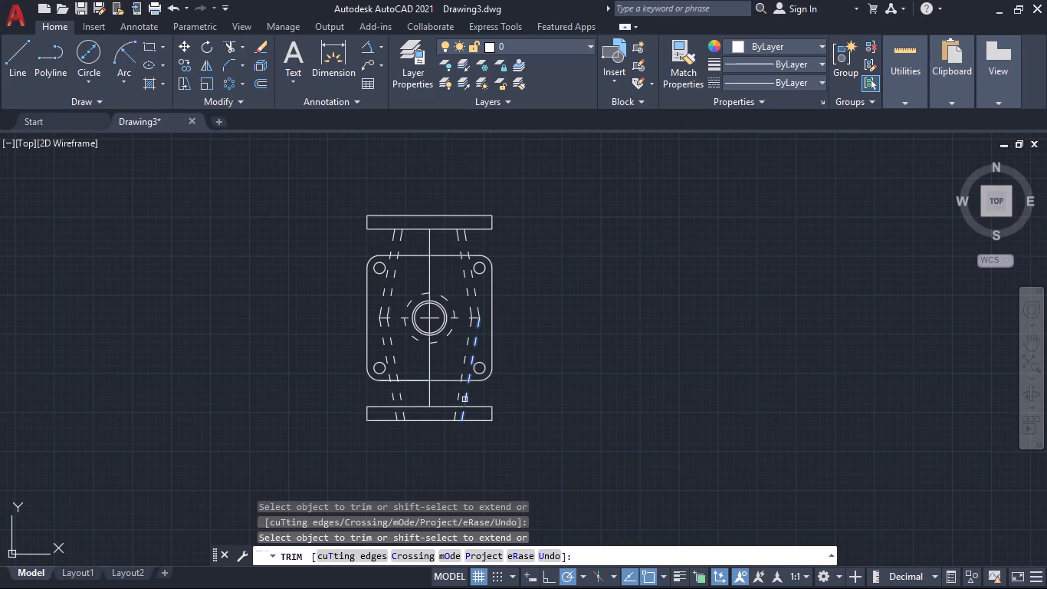
pyautogui.keyDown('shift'); pyautogui.click(464, 400); pyautogui.keyUp('shift')
pyautogui.keyDown('shift'); pyautogui.click(466, 236); pyautogui.keyUp('shift')
pyautogui.keyDown('shift'); pyautogui.click(458, 236); pyautogui.keyUp('shift')
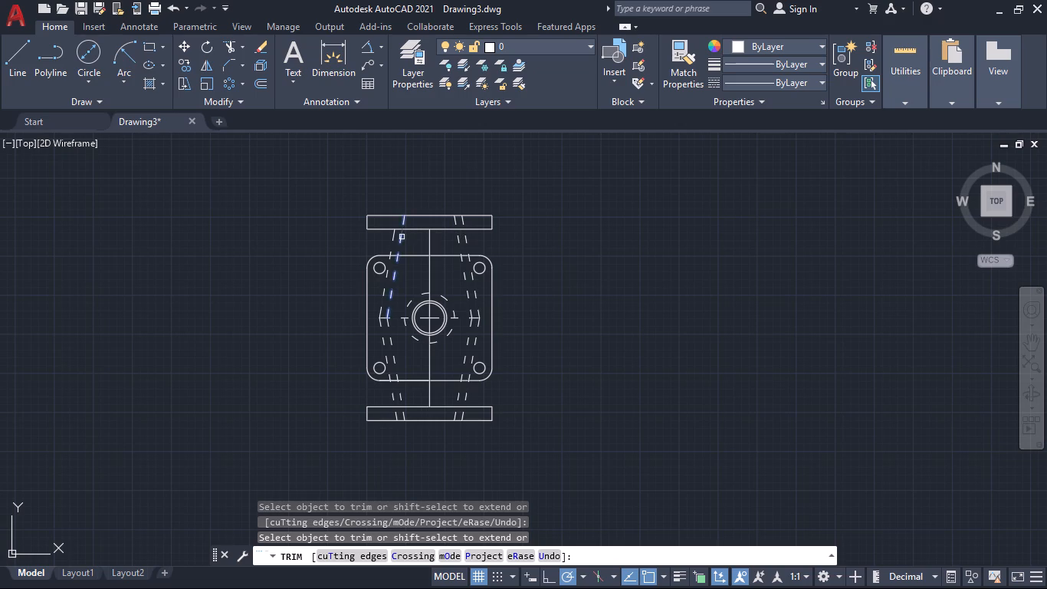
pyautogui.keyDown('shift'); pyautogui.click(402, 237); pyautogui.keyUp('shift')
pyautogui.keyDown('shift'); pyautogui.click(393, 236); pyautogui.keyUp('shift')
pyautogui.press('Escape')
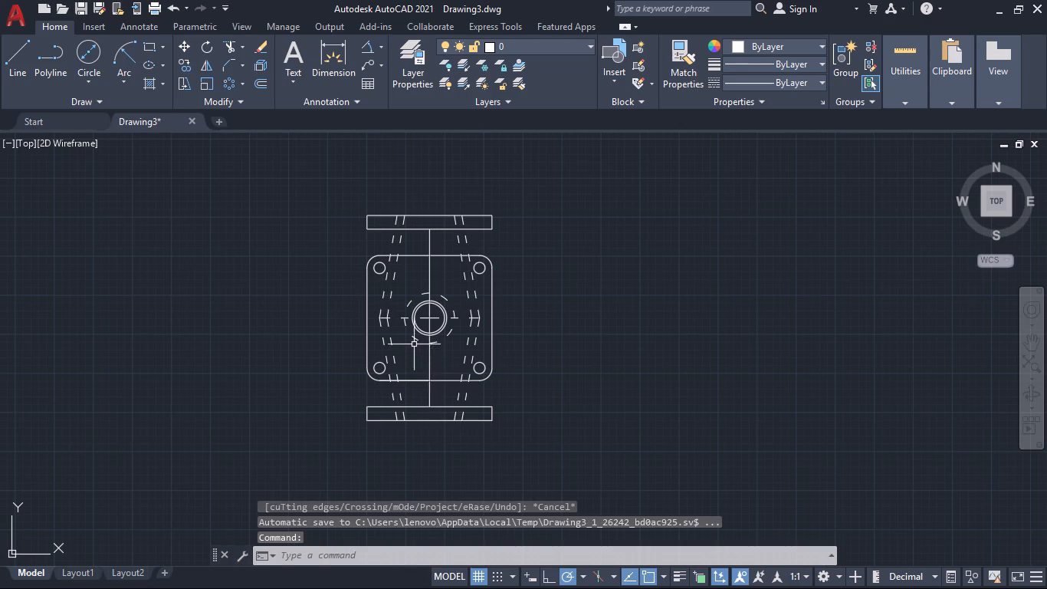
# Add centre marks to the four corner holes and the outer solid circle at the middle of the square.
pyautogui.write('center')
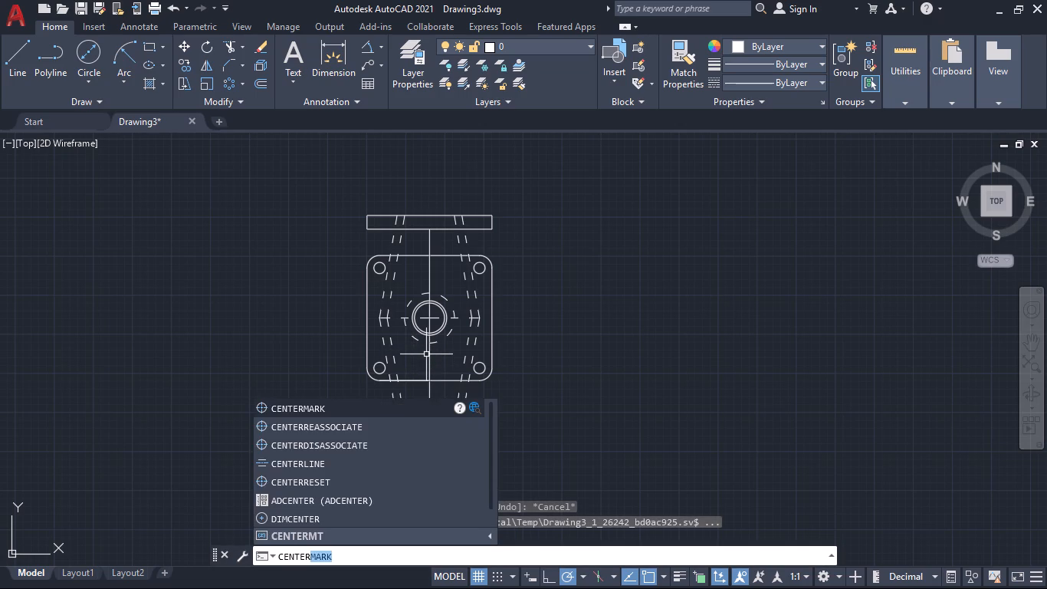
pyautogui.click(326, 410)
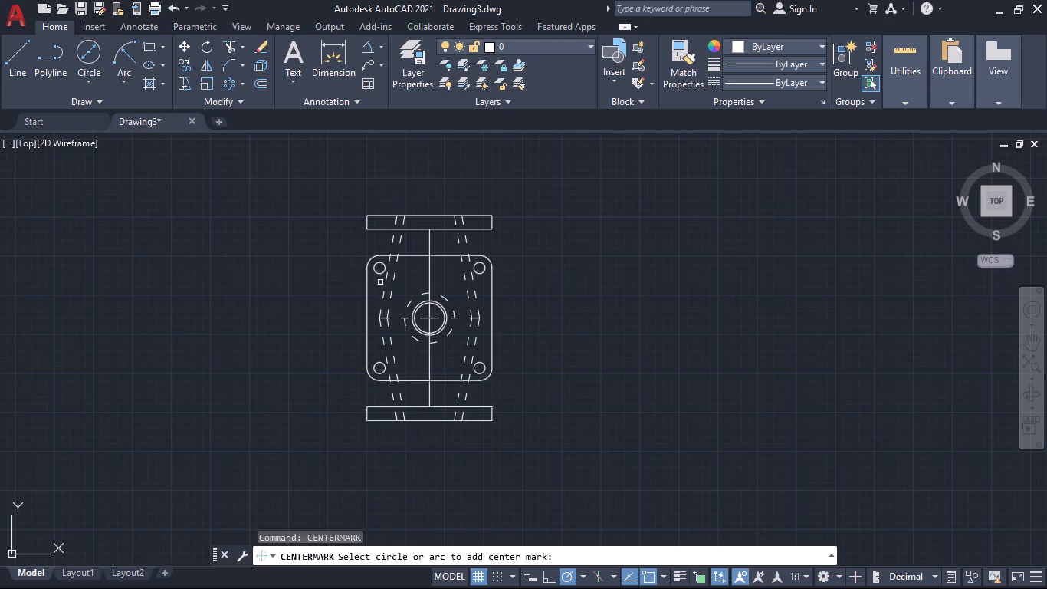
pyautogui.click(379, 272)
pyautogui.click(378, 366)
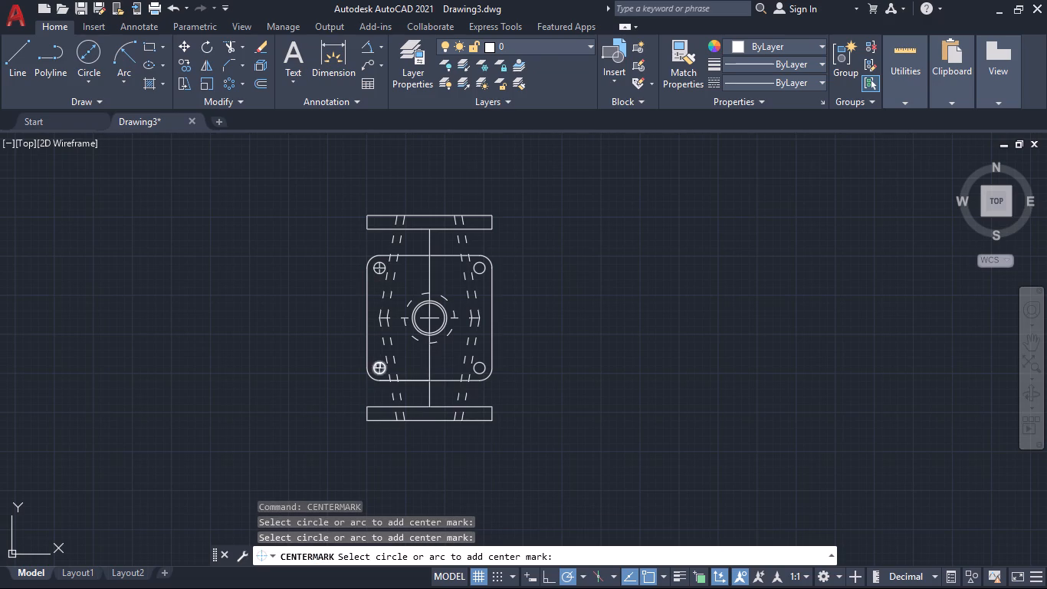
pyautogui.click(482, 367)
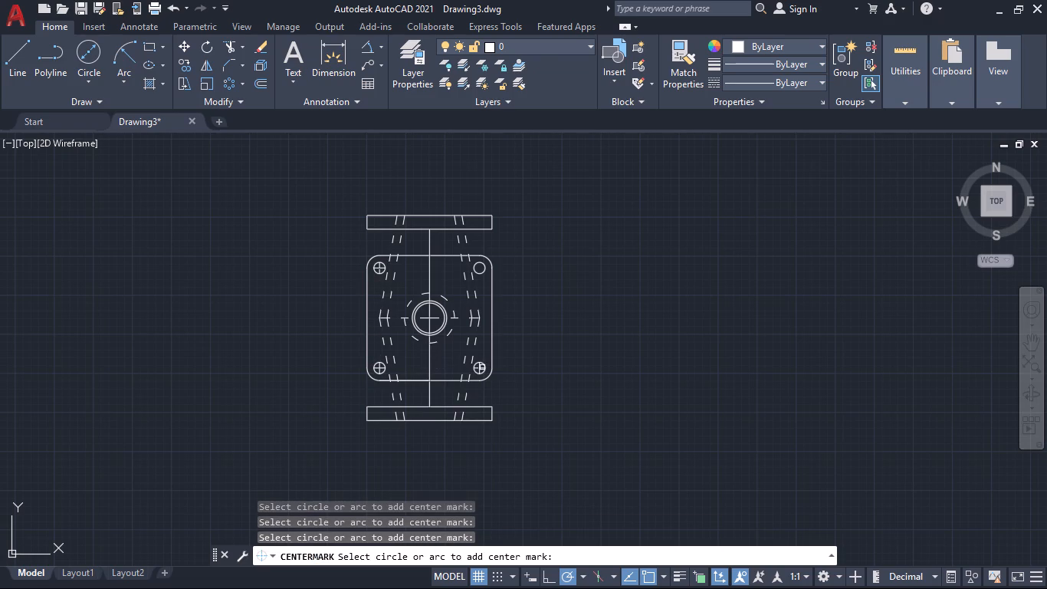
pyautogui.click(483, 273)
pyautogui.click(445, 305)
pyautogui.press('Return')
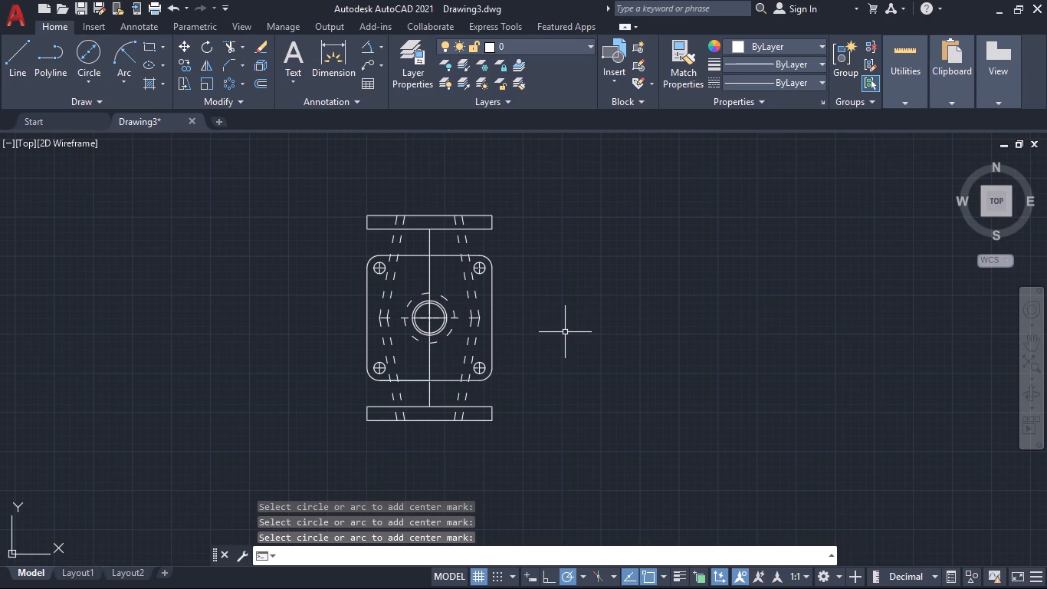
# Delete the vertical centre line running between the two bars.
pyautogui.click(428, 268)
pyautogui.press('Delete')
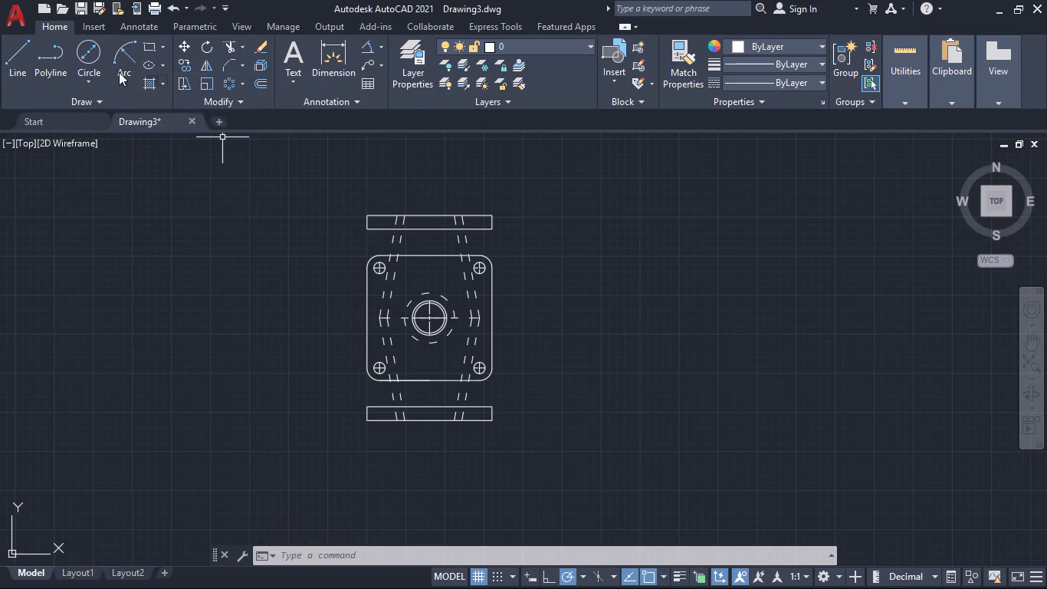
# Draw a solid line over the outer left slanted line, between the square's bottom edge and the bottom bar's upper edge.
pyautogui.click(26, 57)
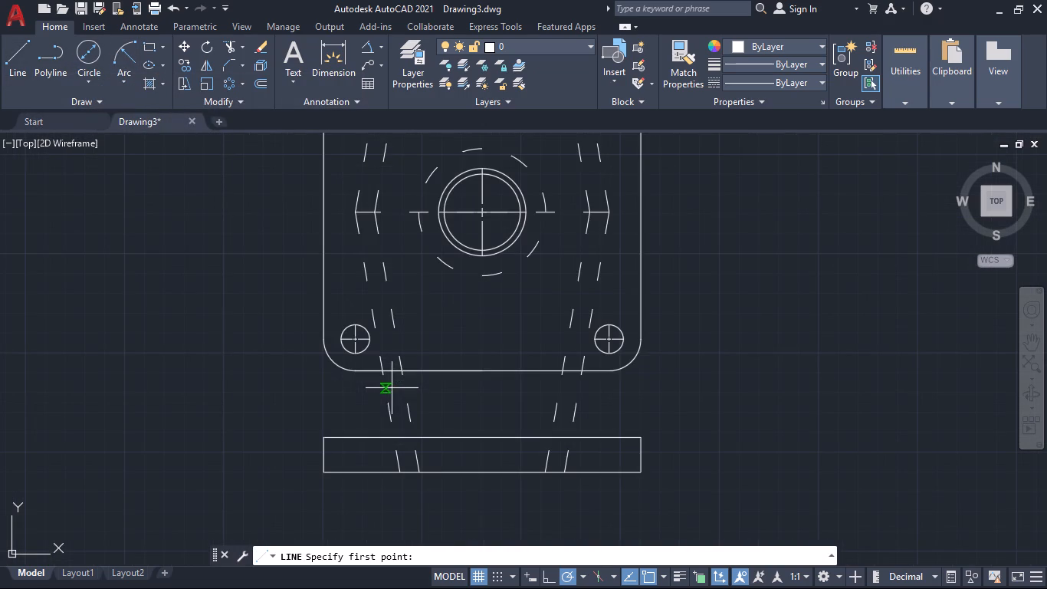
pyautogui.click(383, 372)
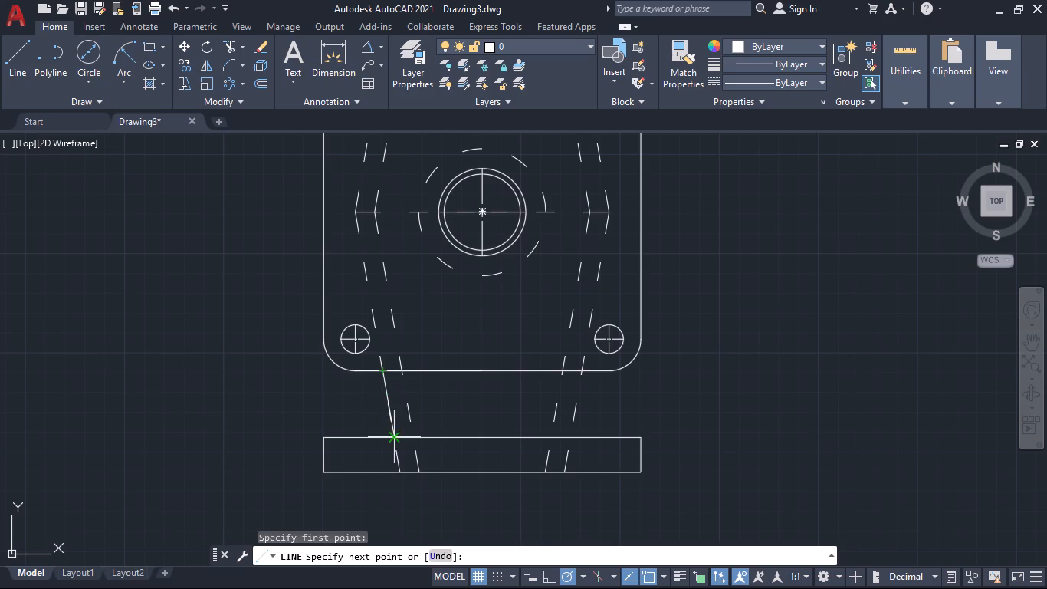
pyautogui.click(395, 437)
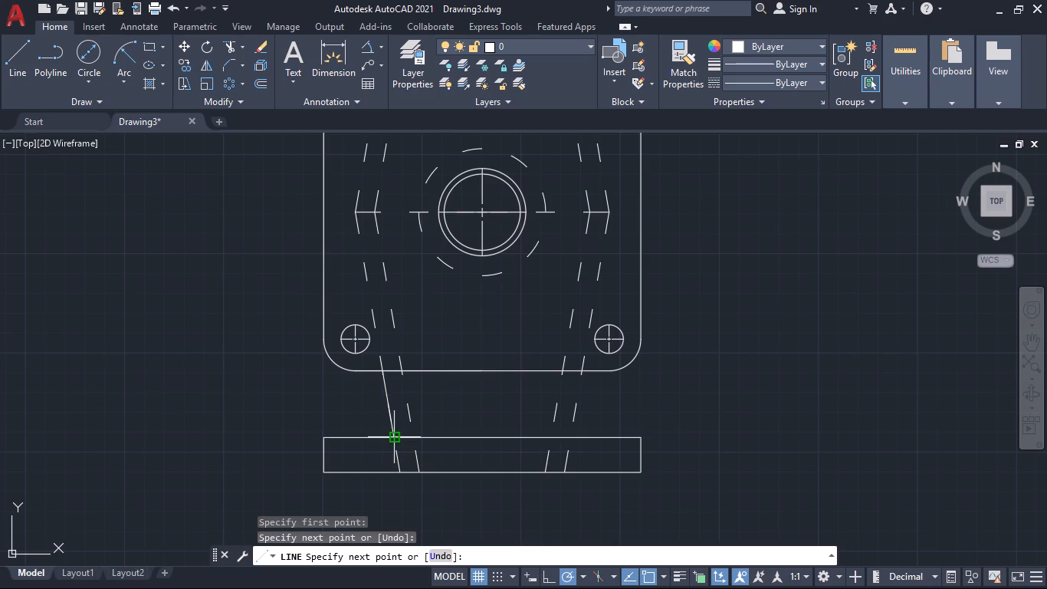
pyautogui.press('space')
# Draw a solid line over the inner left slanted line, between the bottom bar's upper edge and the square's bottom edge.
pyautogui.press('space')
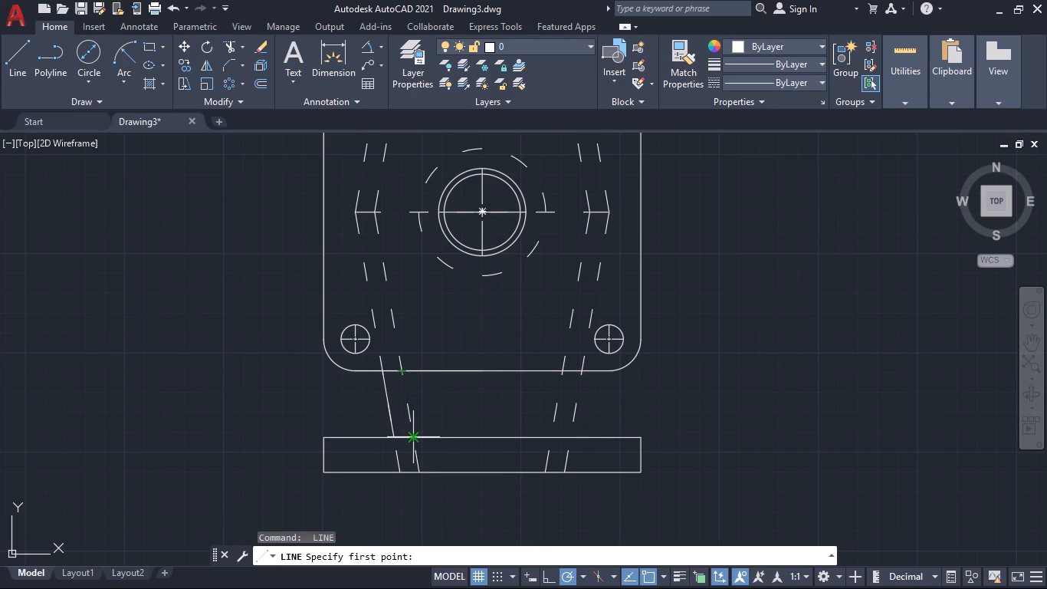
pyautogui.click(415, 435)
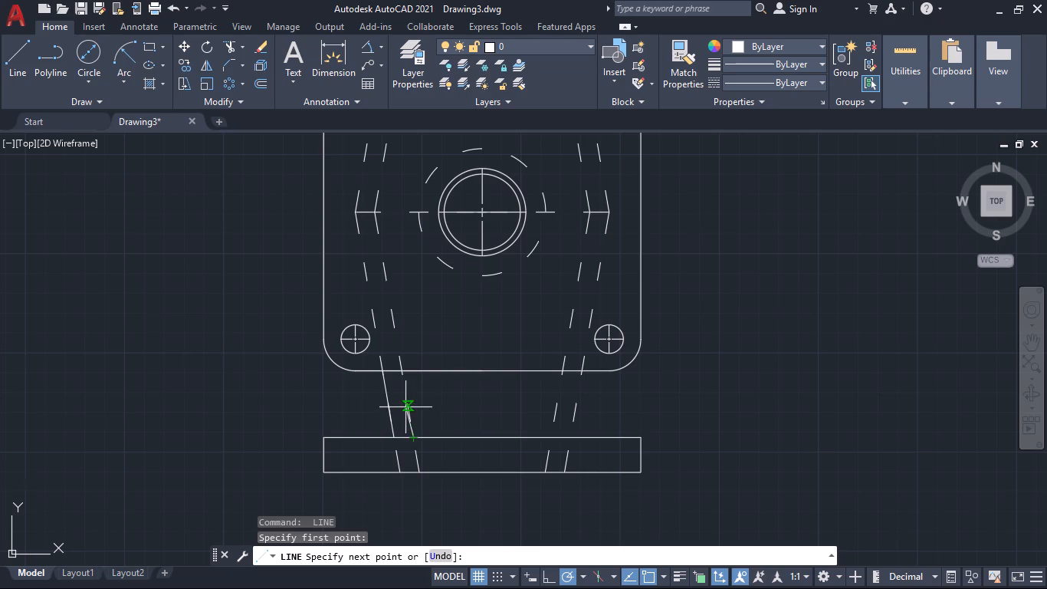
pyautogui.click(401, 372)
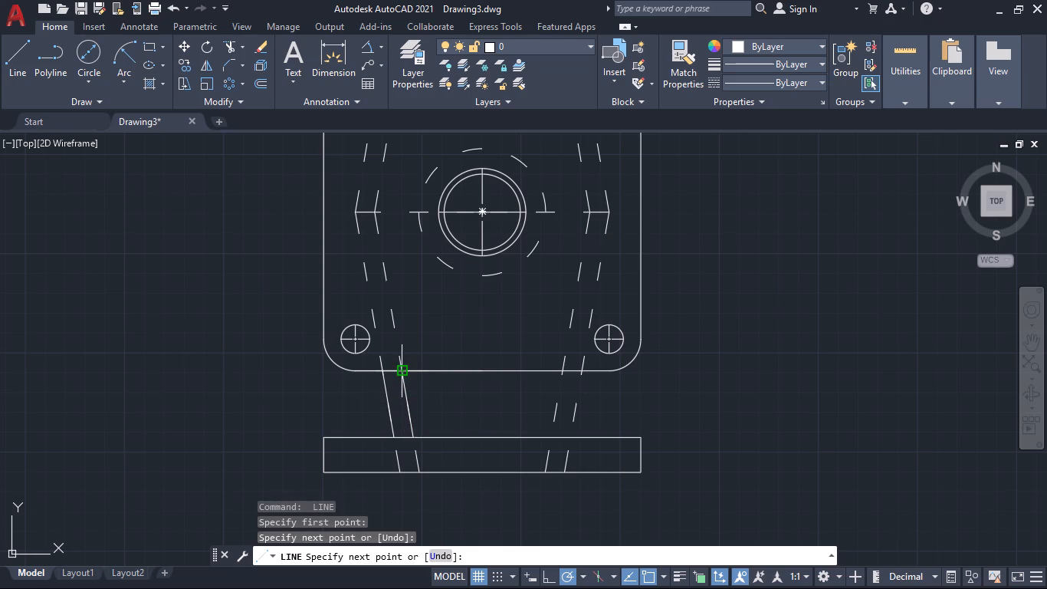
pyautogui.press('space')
# Draw a solid line over the outer right slanted line, from the bottom bar's upper edge to the square's bottom edge.
pyautogui.press('space')
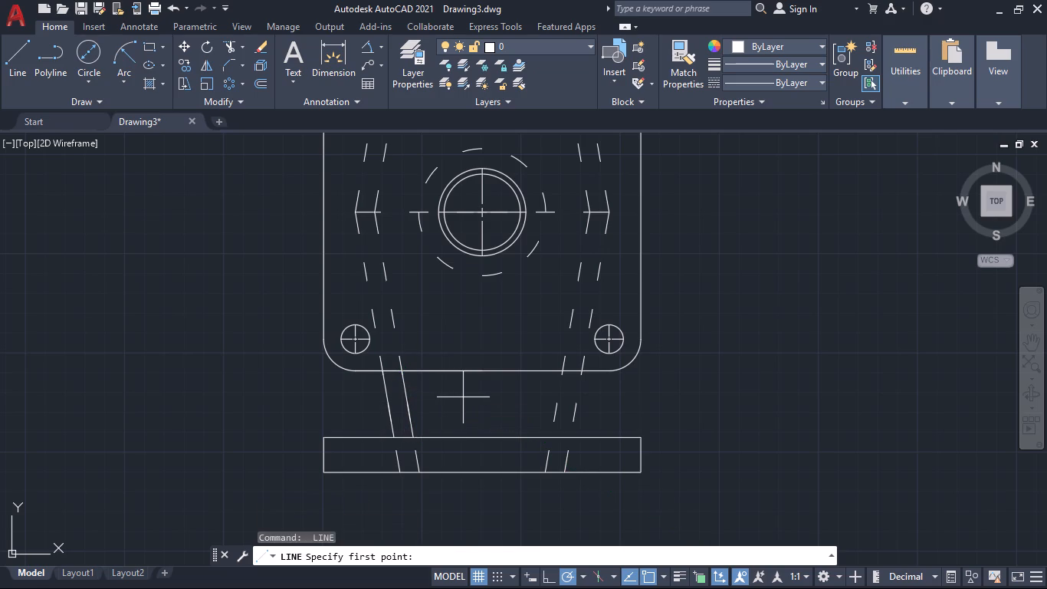
pyautogui.hotkey('ctrl', 'z')
pyautogui.hotkey('ctrl', 'z')
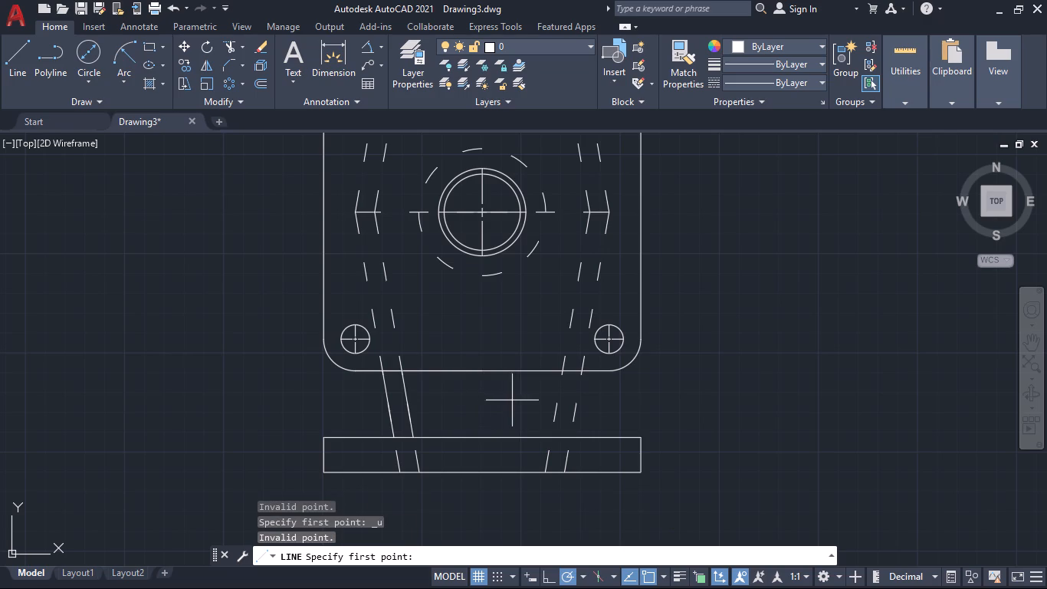
pyautogui.click(569, 437)
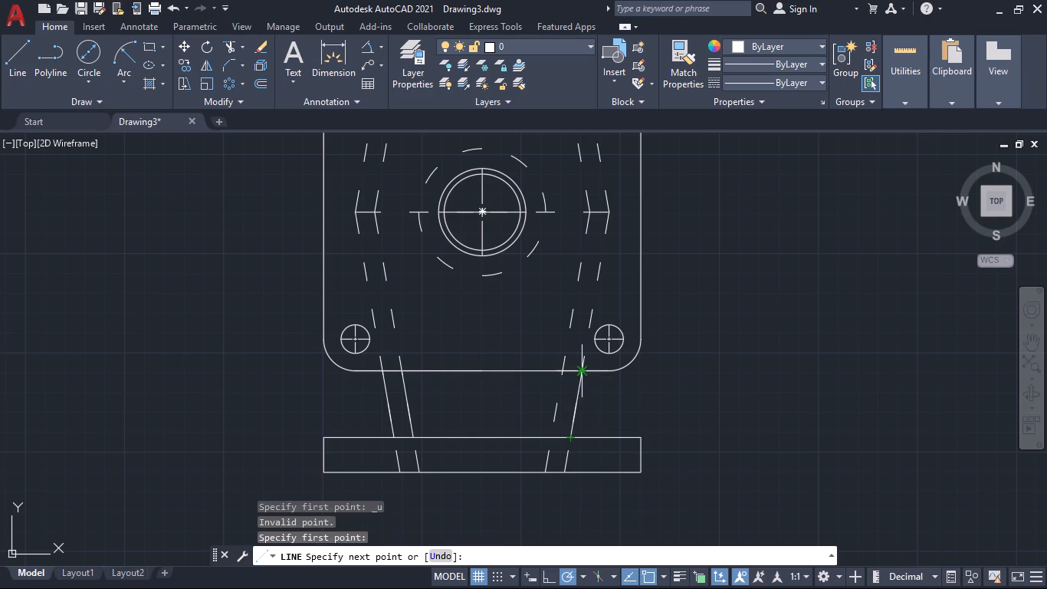
pyautogui.click(583, 373)
pyautogui.press('space')
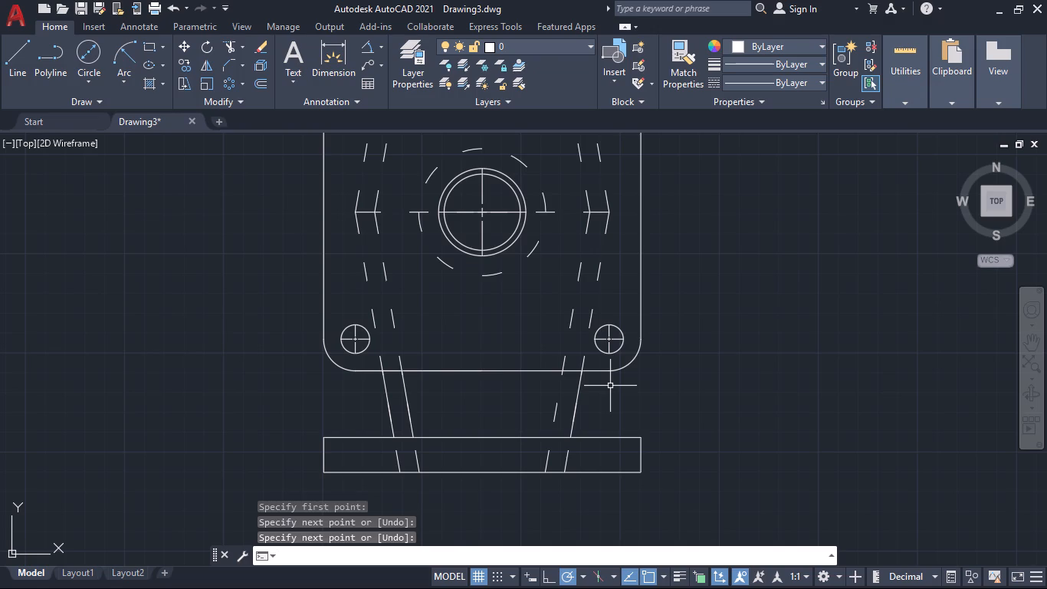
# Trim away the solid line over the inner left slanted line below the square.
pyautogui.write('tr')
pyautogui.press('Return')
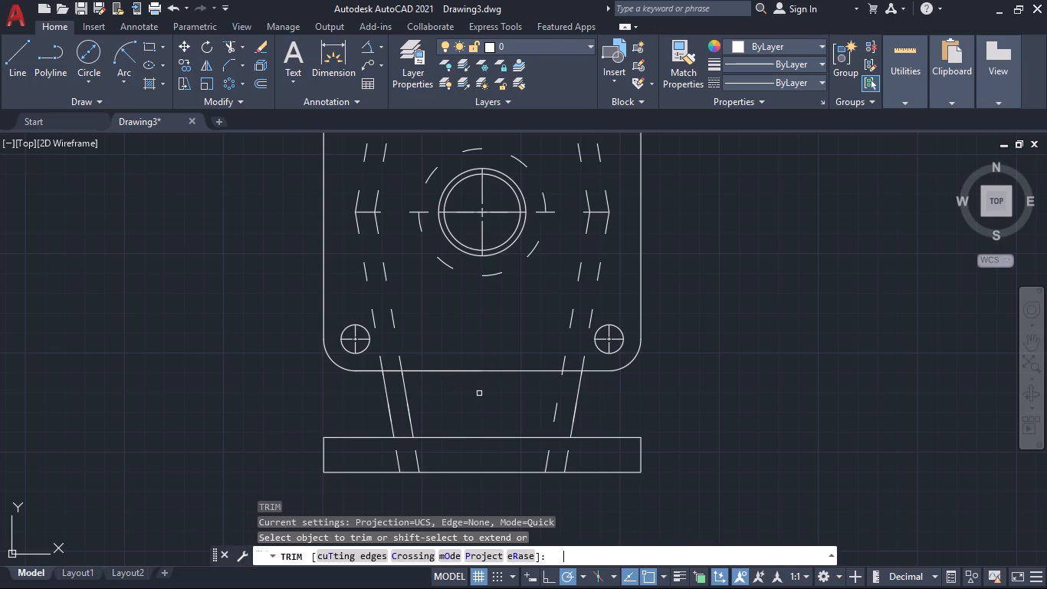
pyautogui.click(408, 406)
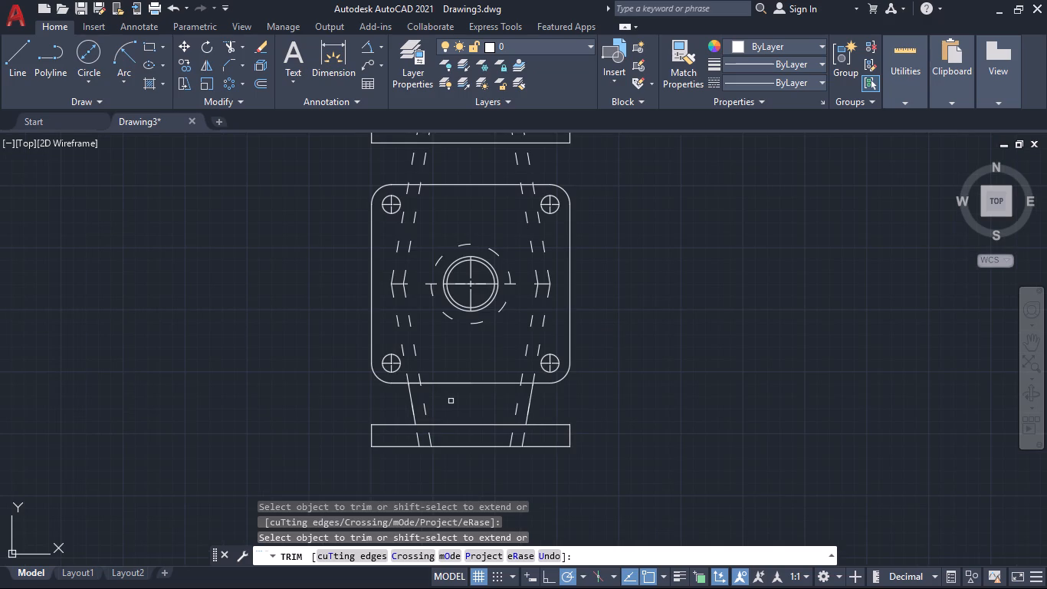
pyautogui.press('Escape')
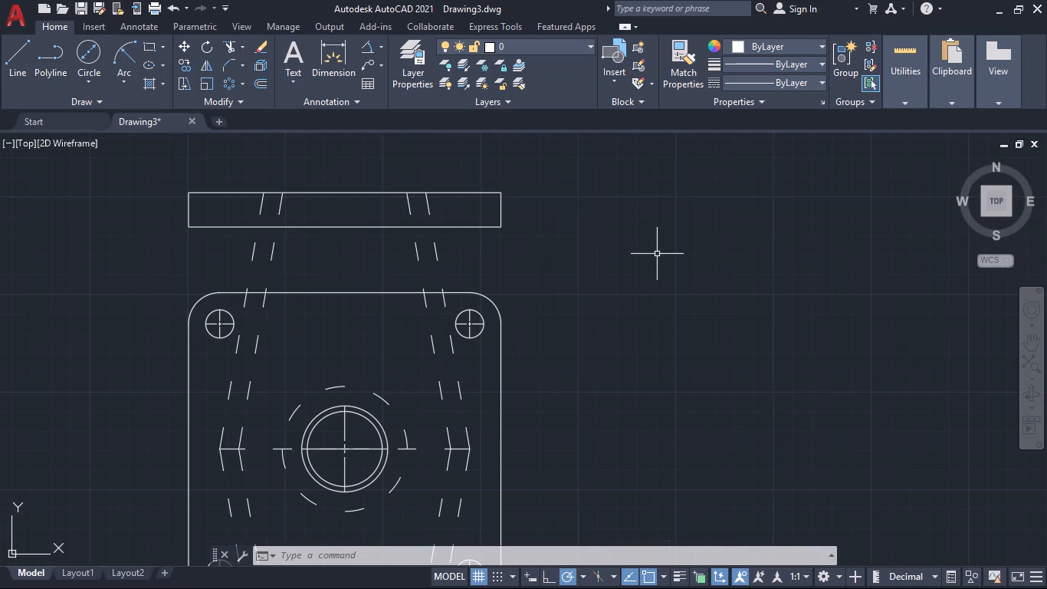
# Draw solid lines over both outer slanted lines, from the top bar's lower edge to the square's top edge.
pyautogui.click(22, 51)
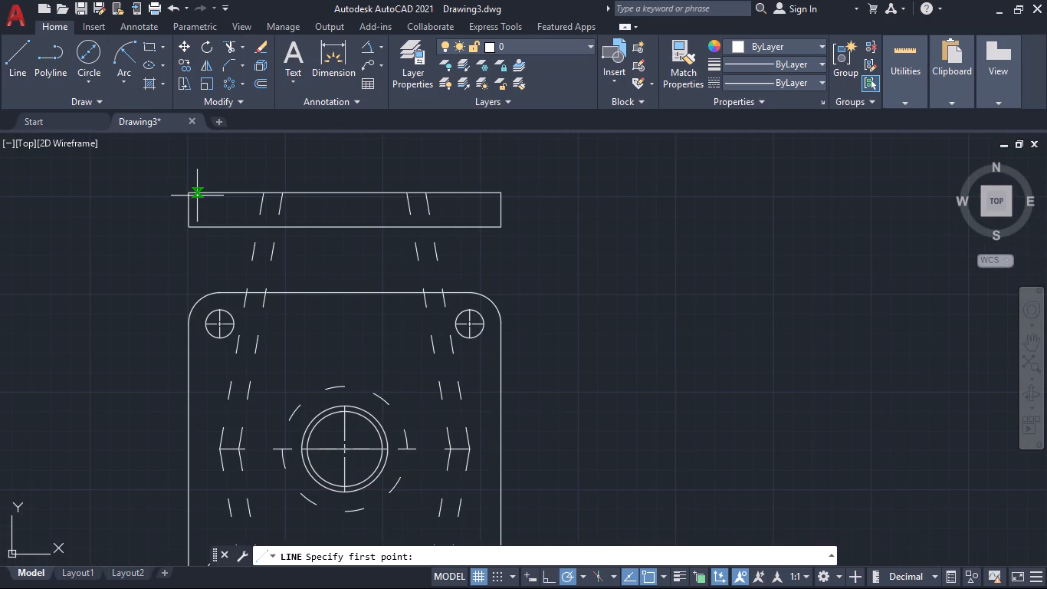
pyautogui.click(258, 226)
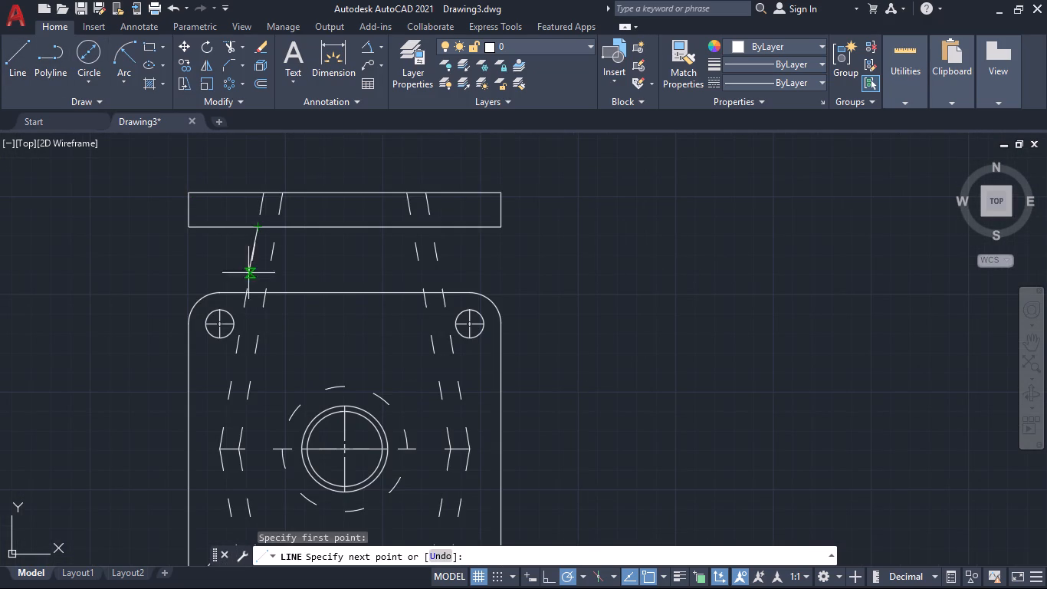
pyautogui.click(248, 289)
pyautogui.press('space')
pyautogui.press('space')
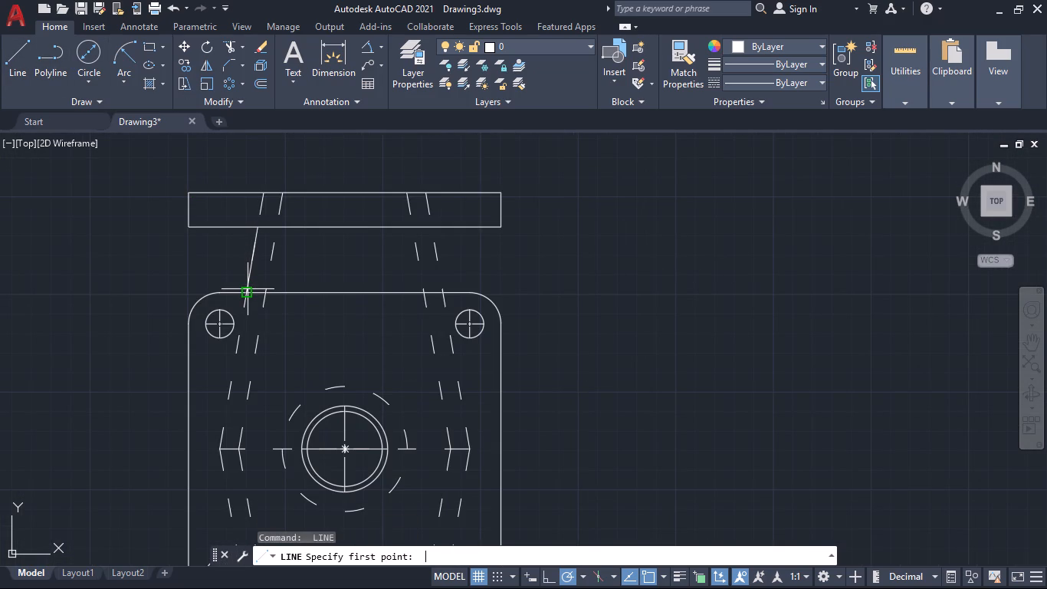
pyautogui.click(433, 229)
pyautogui.click(444, 289)
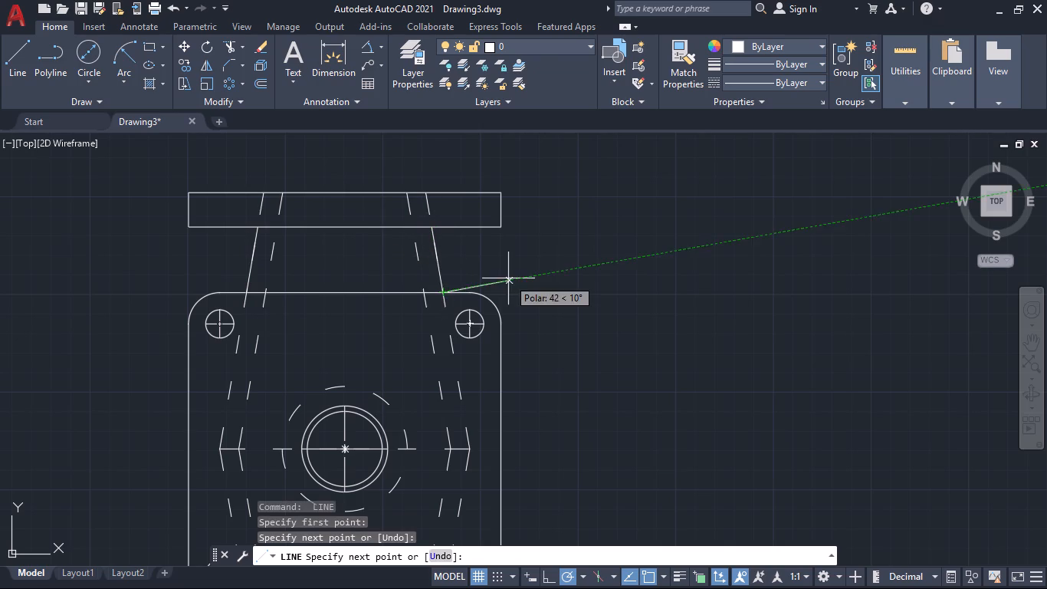
pyautogui.press('space')
# Draw a line 100 mm straight down from the bottom bar's lower left corner.
pyautogui.keyDown('ctrl'); pyautogui.scroll(-7, 508, 278); pyautogui.keyUp('ctrl')
pyautogui.keyDown('ctrl'); pyautogui.scroll(2, 508, 278); pyautogui.keyUp('ctrl')
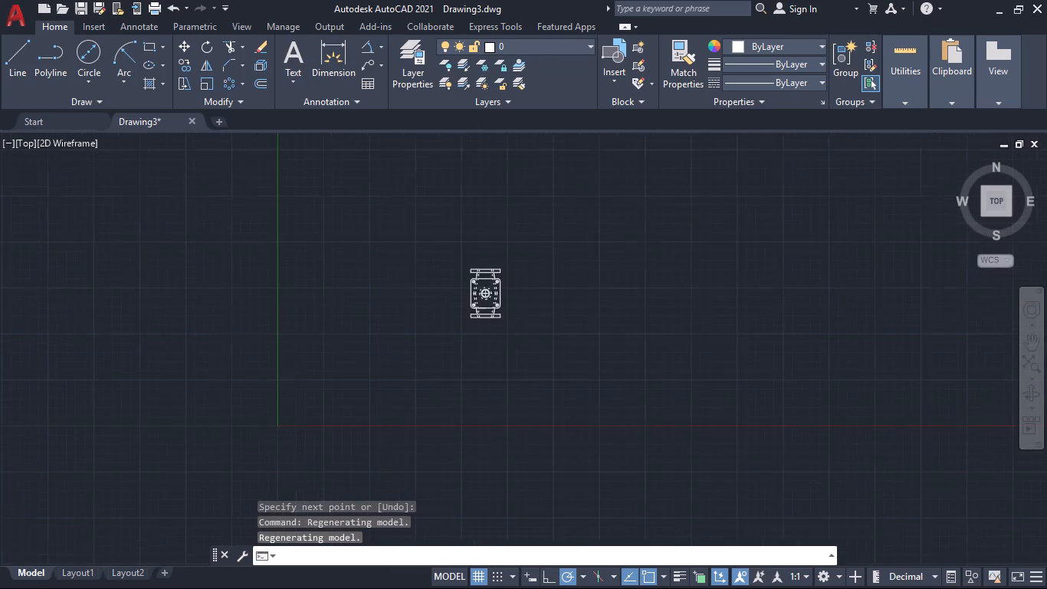
pyautogui.keyDown('ctrl'); pyautogui.scroll(4, 508, 278); pyautogui.keyUp('ctrl')
pyautogui.keyDown('ctrl'); pyautogui.scroll(-14, 508, 278); pyautogui.keyUp('ctrl')
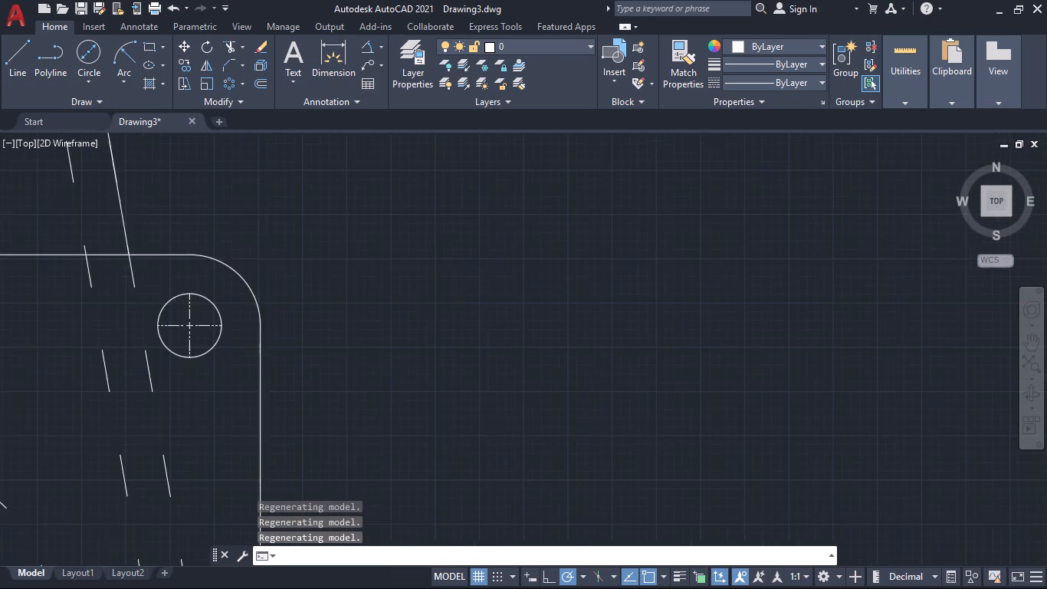
pyautogui.keyDown('ctrl'); pyautogui.scroll(-2, 508, 278); pyautogui.keyUp('ctrl')
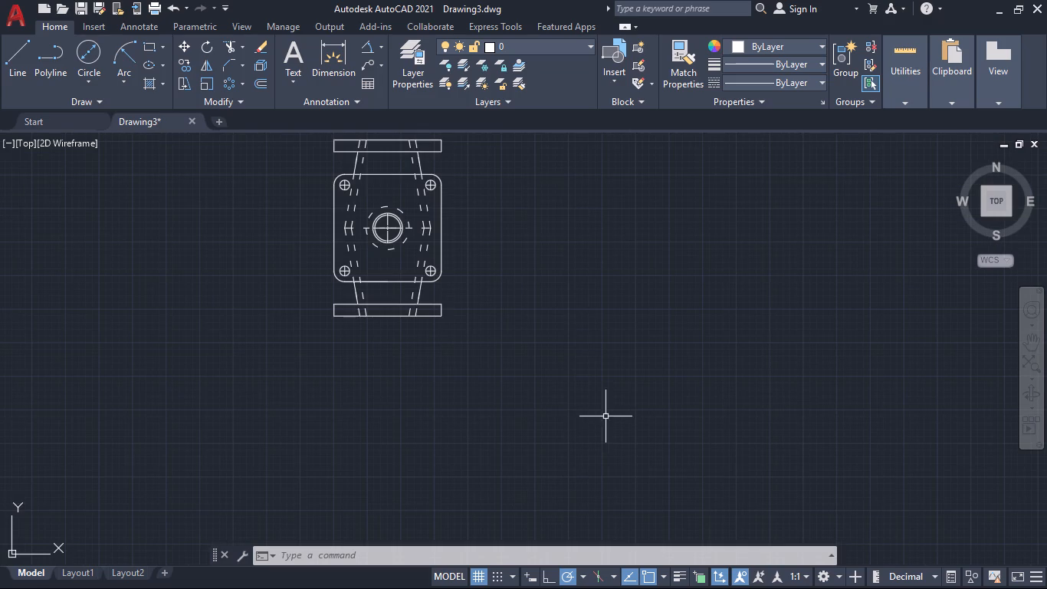
pyautogui.click(16, 58)
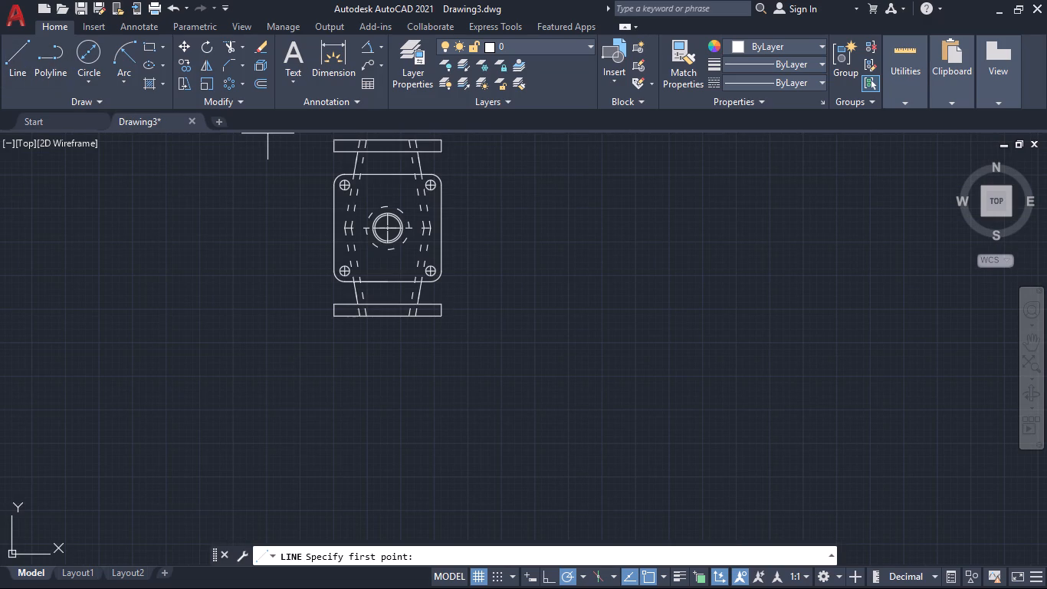
pyautogui.click(332, 318)
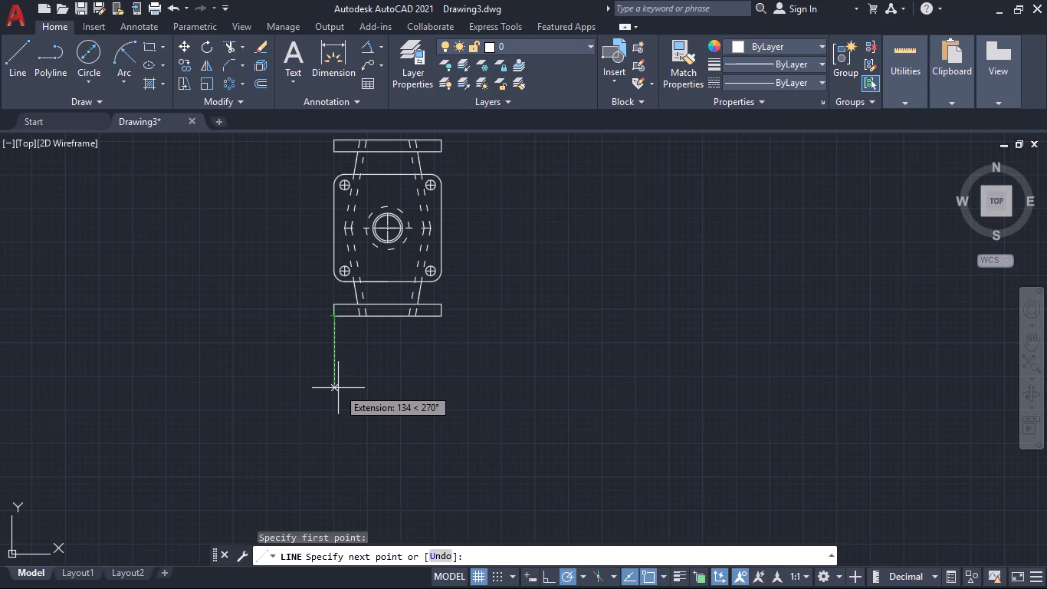
pyautogui.write('100')
pyautogui.press('Return')
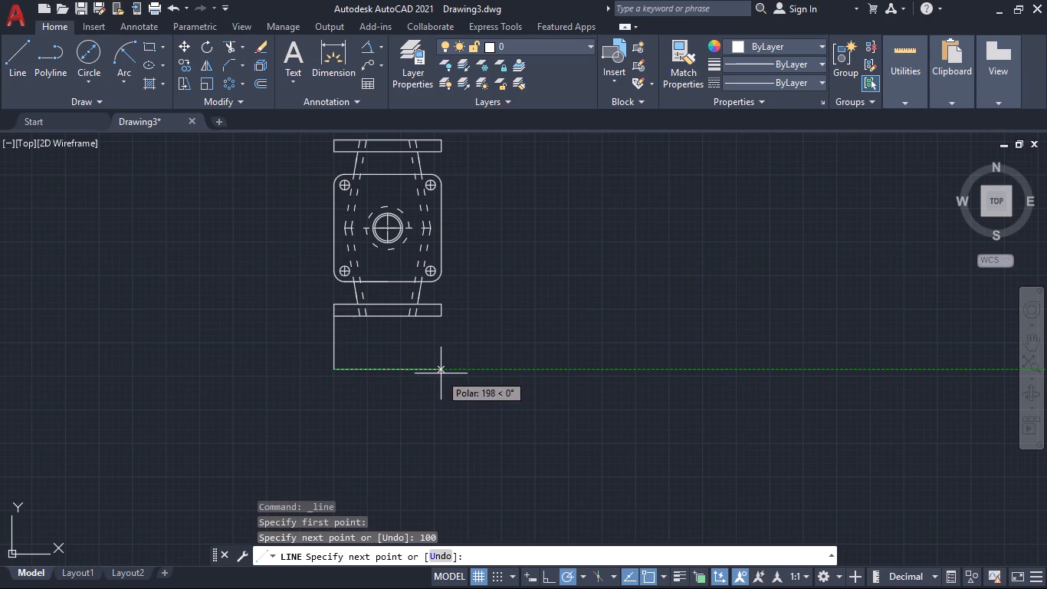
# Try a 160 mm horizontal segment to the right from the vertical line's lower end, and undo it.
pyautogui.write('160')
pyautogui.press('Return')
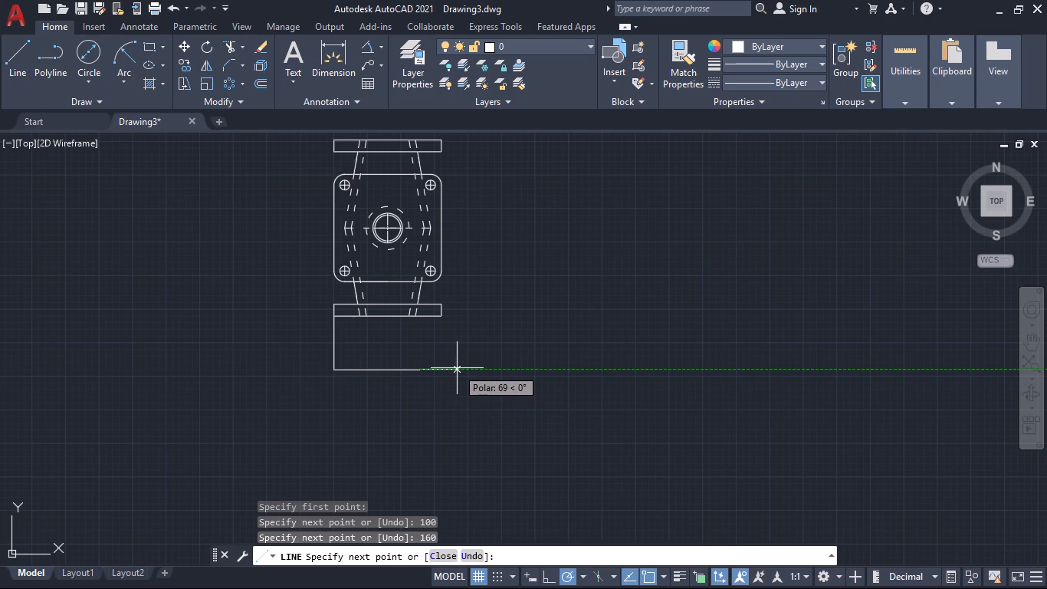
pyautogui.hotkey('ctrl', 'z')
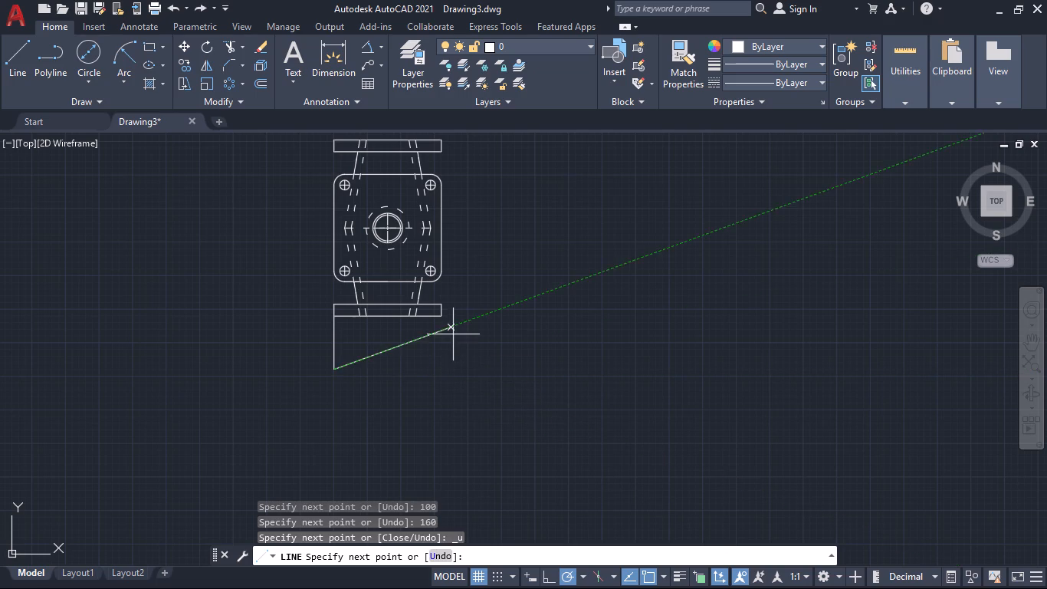
# Draw a line 100 mm straight down from the bottom bar's lower right corner.
pyautogui.press('space')
pyautogui.press('space')
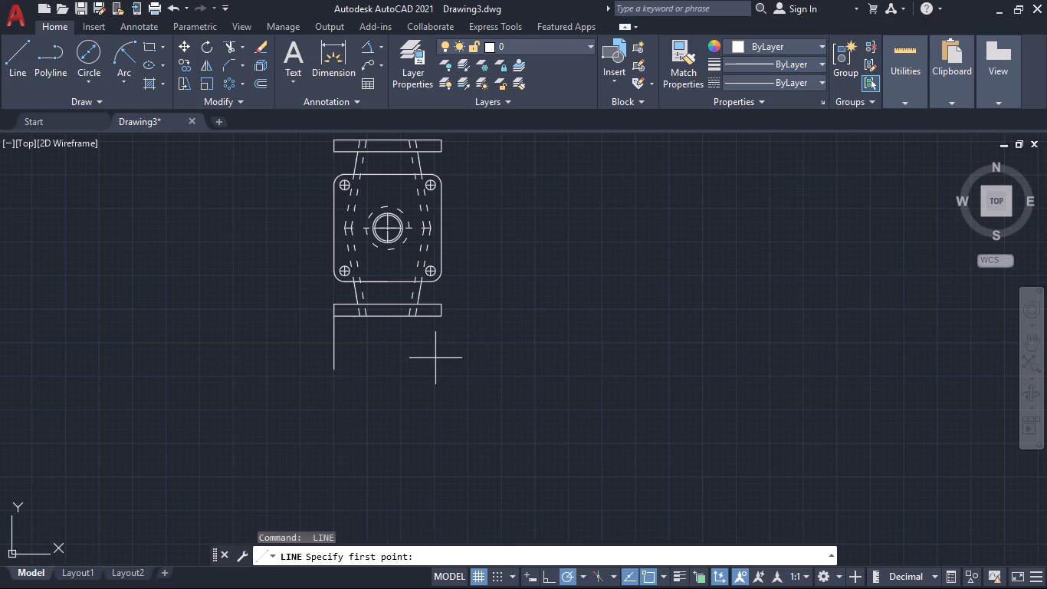
pyautogui.click(441, 320)
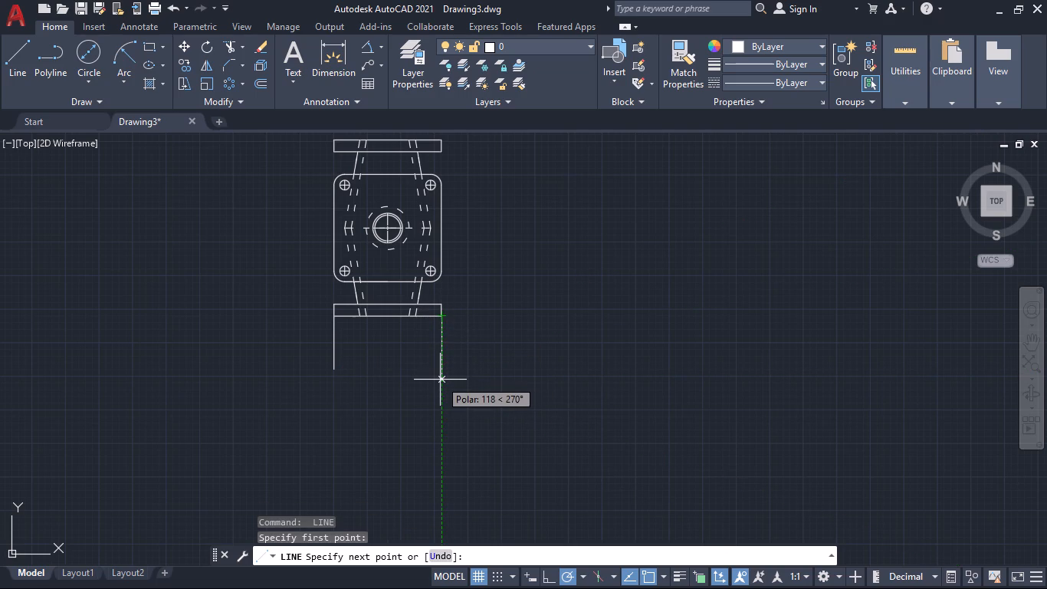
pyautogui.write('100')
pyautogui.press('Return')
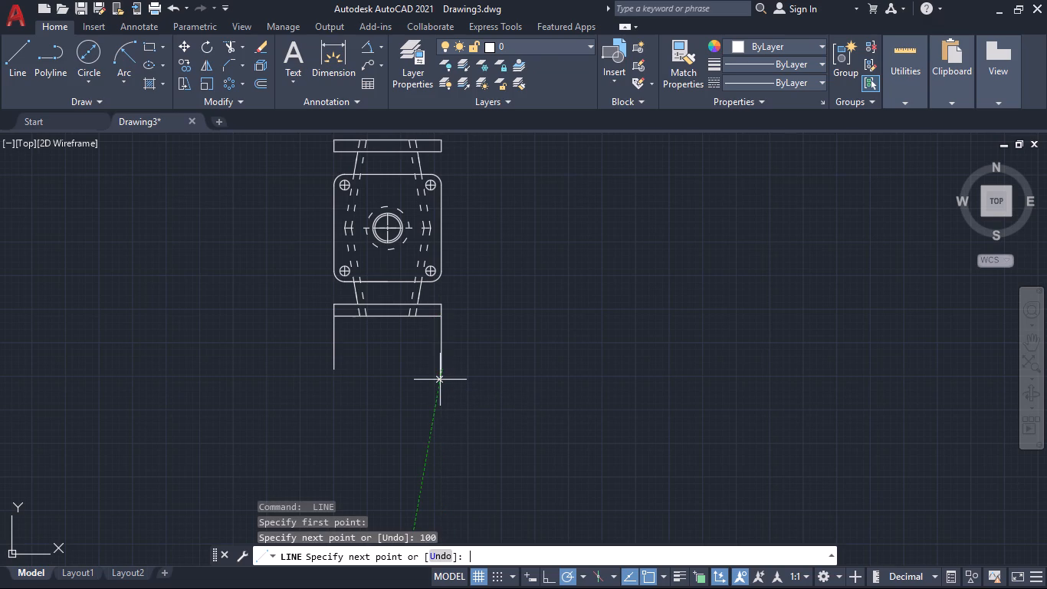
pyautogui.press('space')
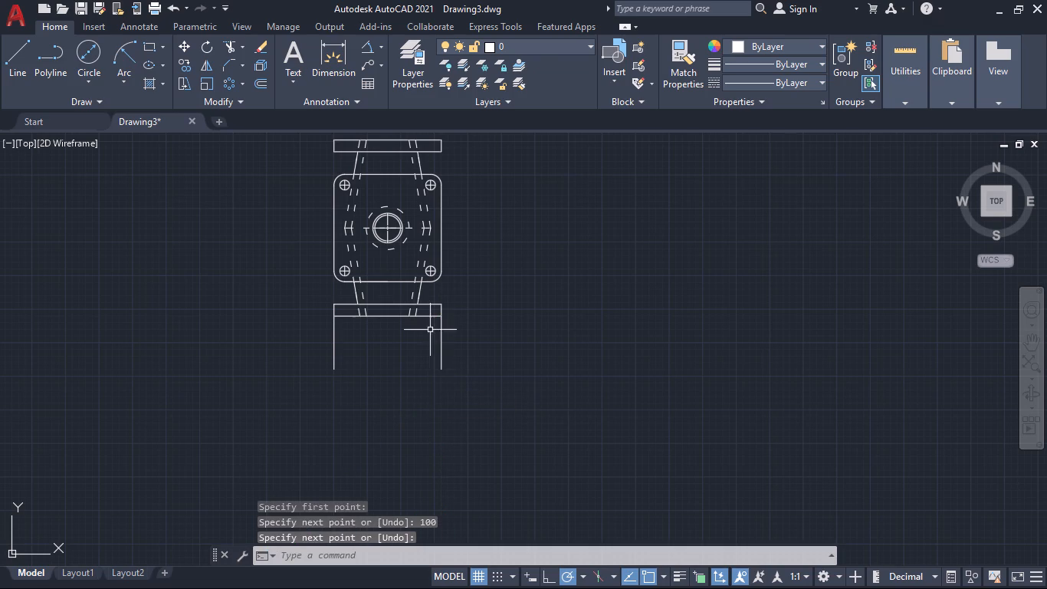
# With Ortho on, draw a 100 mm line straight down from the bottom bar's lower edge, aligned with the right-hand hole centres.
pyautogui.press('space')
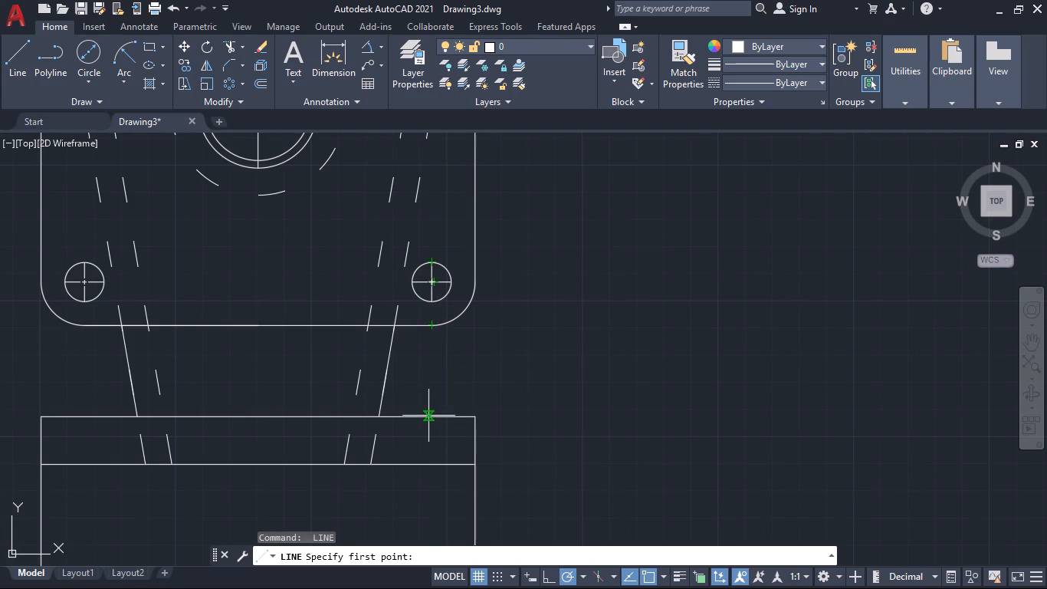
pyautogui.click(431, 464)
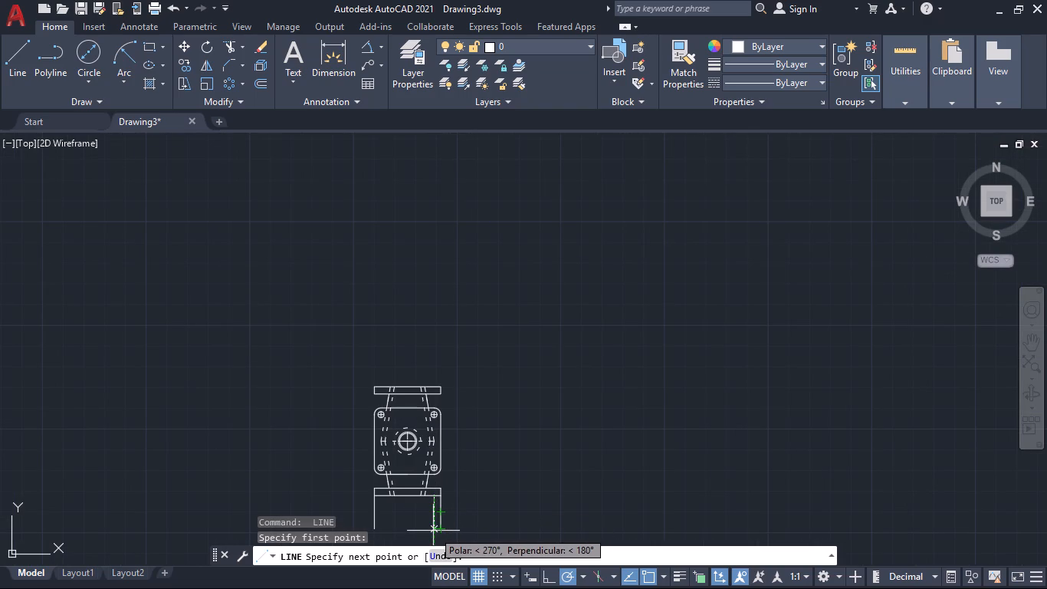
pyautogui.click(543, 577)
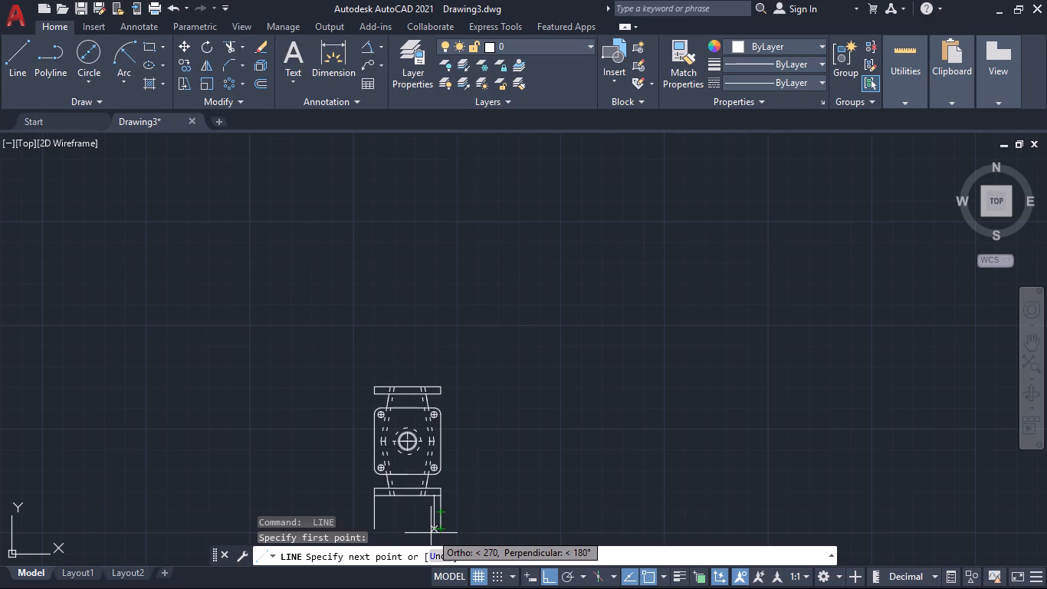
pyautogui.write('100')
pyautogui.press('Return')
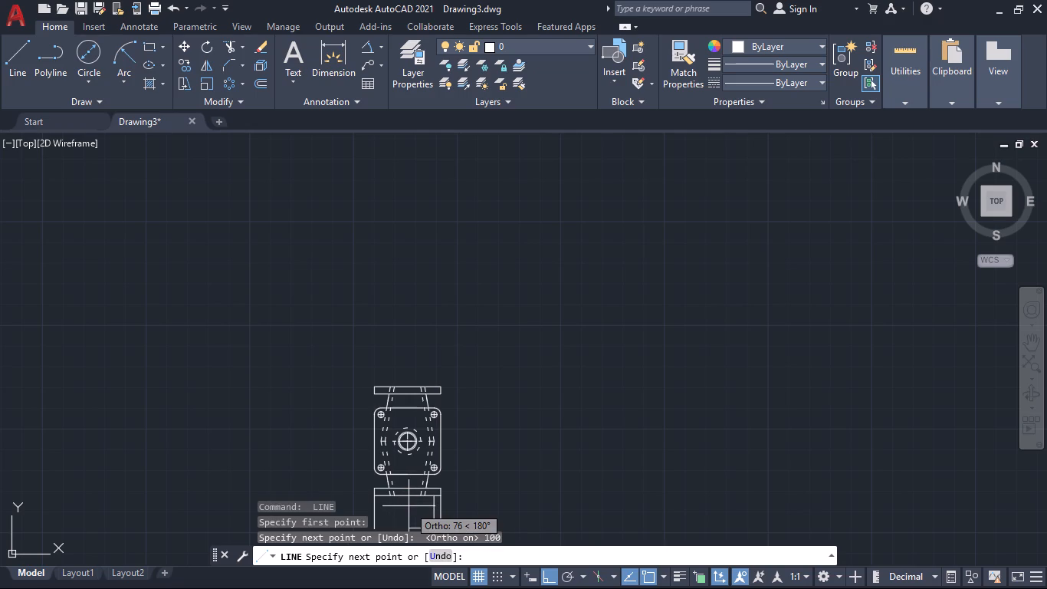
pyautogui.press('space')
pyautogui.press('space')
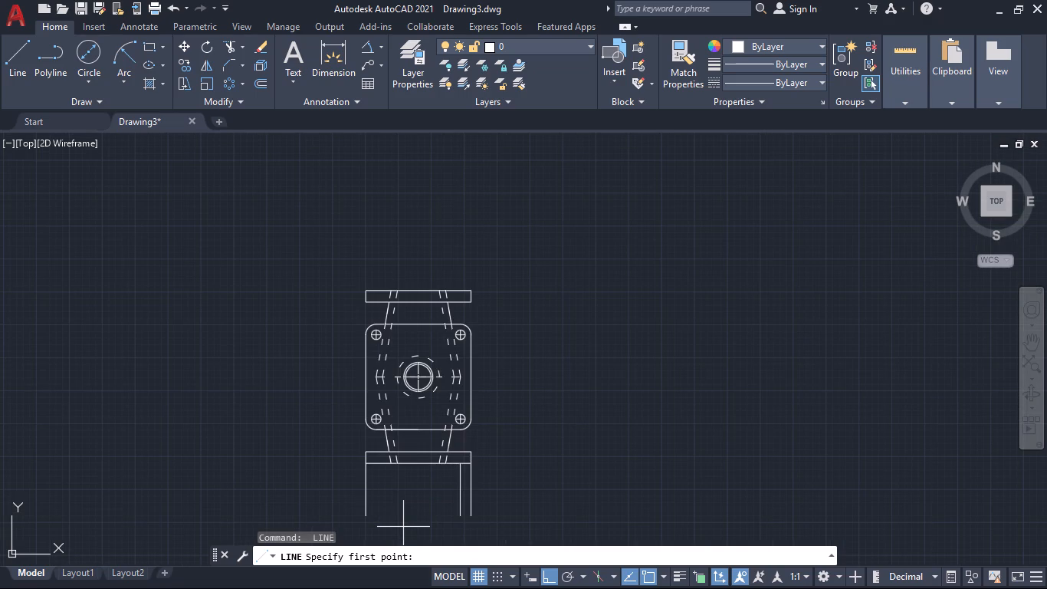
pyautogui.press('Escape')
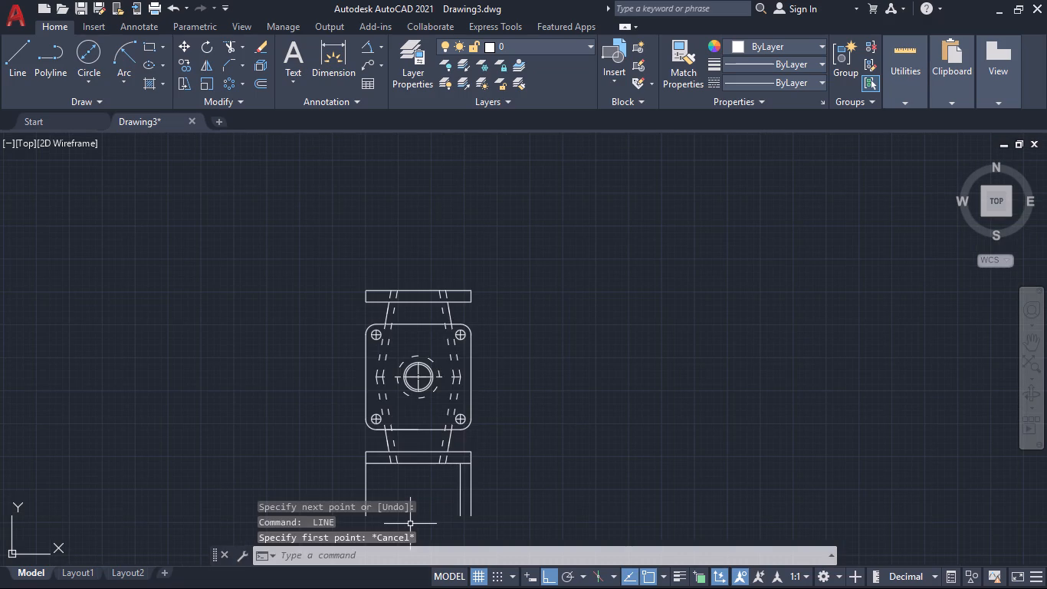
# Offset the inner right vertical line below the bottom bar 160 mm to the left.
pyautogui.press('o')
pyautogui.press('Return')
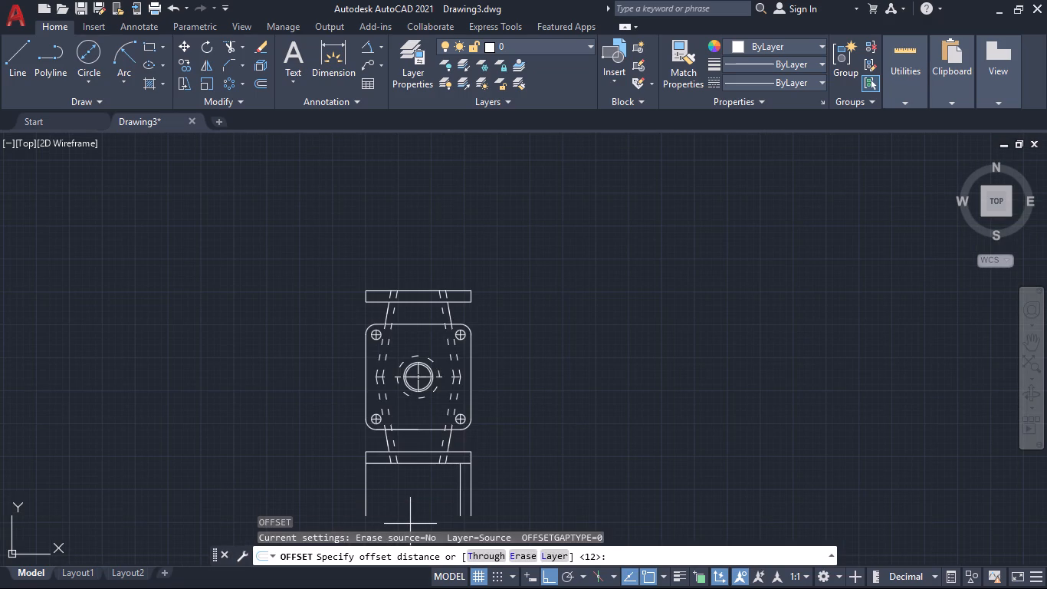
pyautogui.write('160')
pyautogui.press('Return')
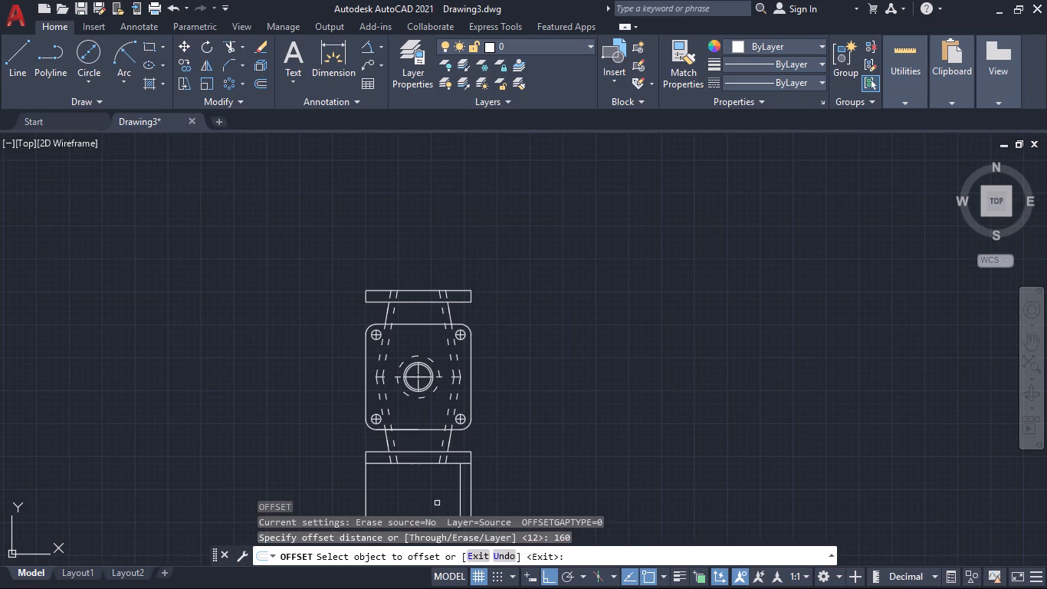
pyautogui.click(459, 490)
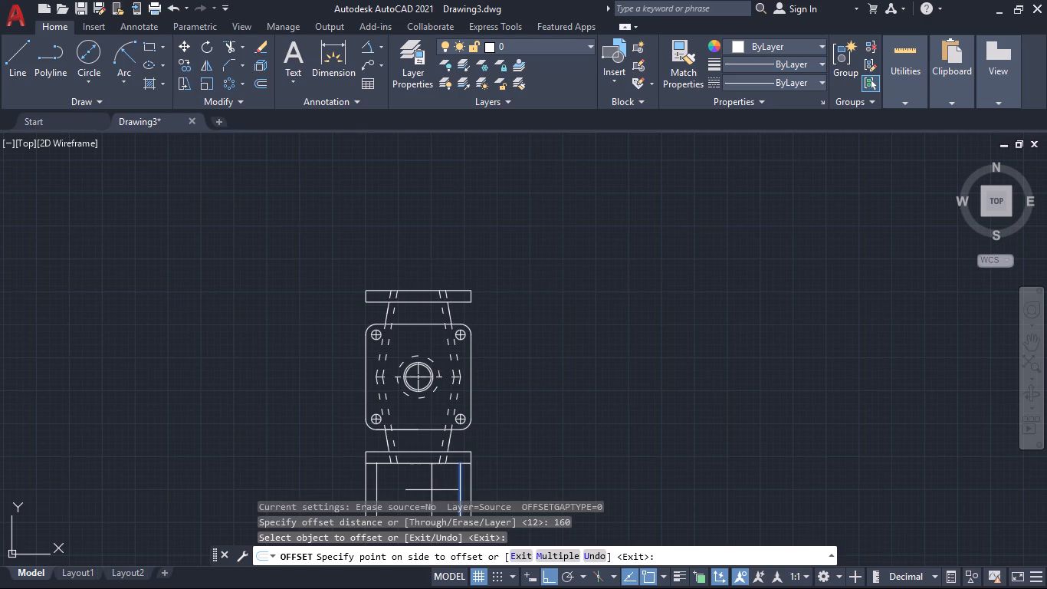
pyautogui.click(432, 490)
pyautogui.press('Return')
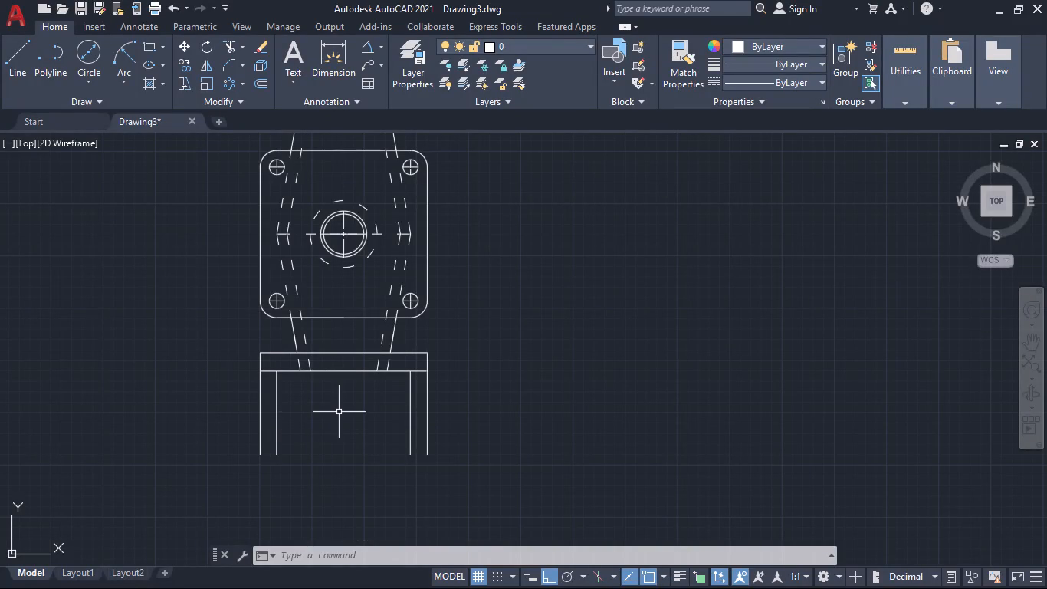
# Offset the bottom bar's lower edge 100 mm downward to close the second view between the vertical lines.
pyautogui.press('space')
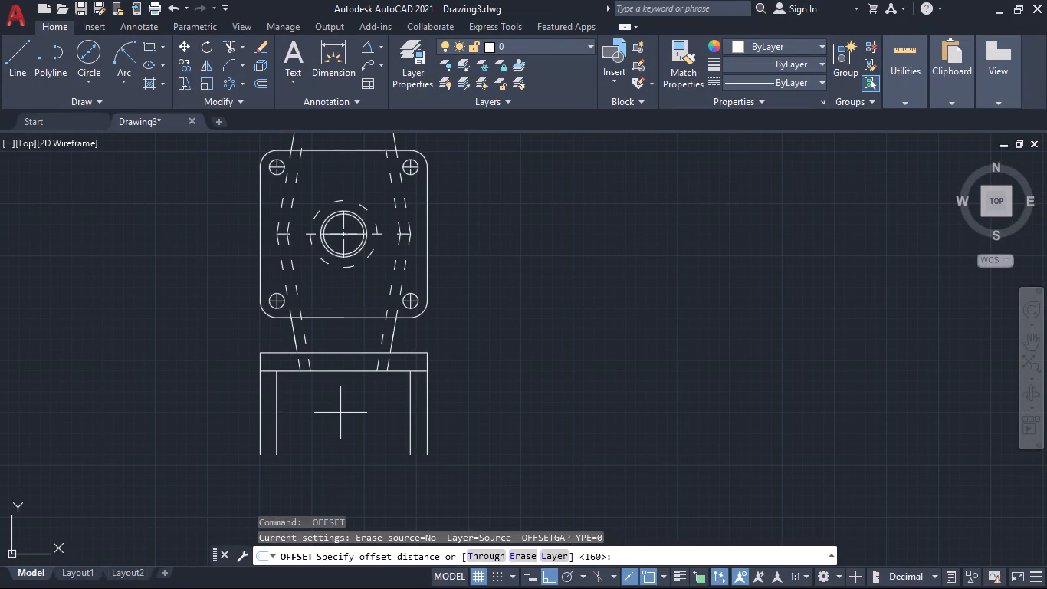
pyautogui.write('100')
pyautogui.press('Return')
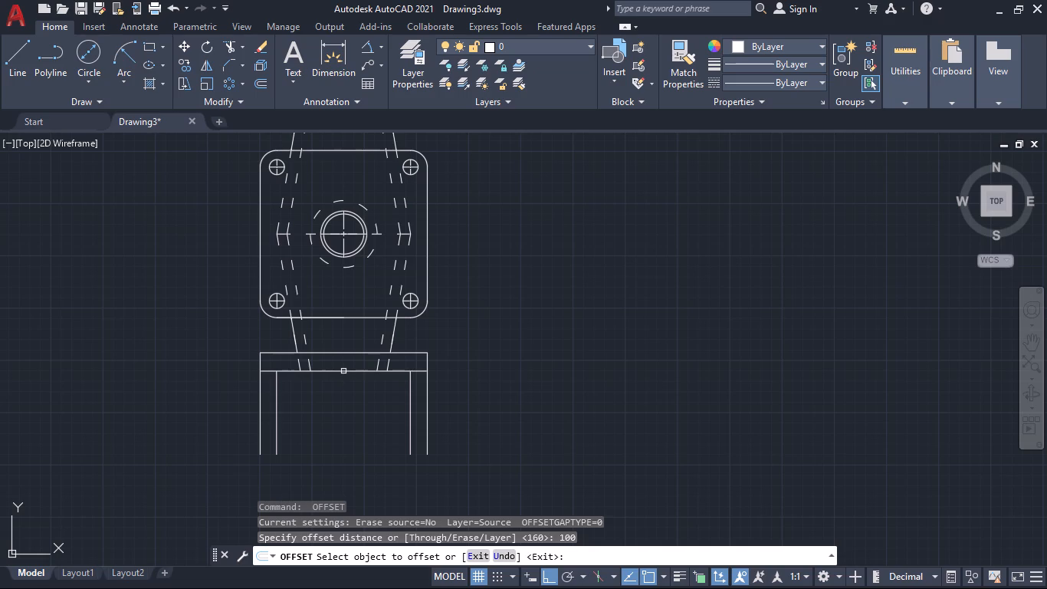
pyautogui.click(343, 371)
pyautogui.click(350, 413)
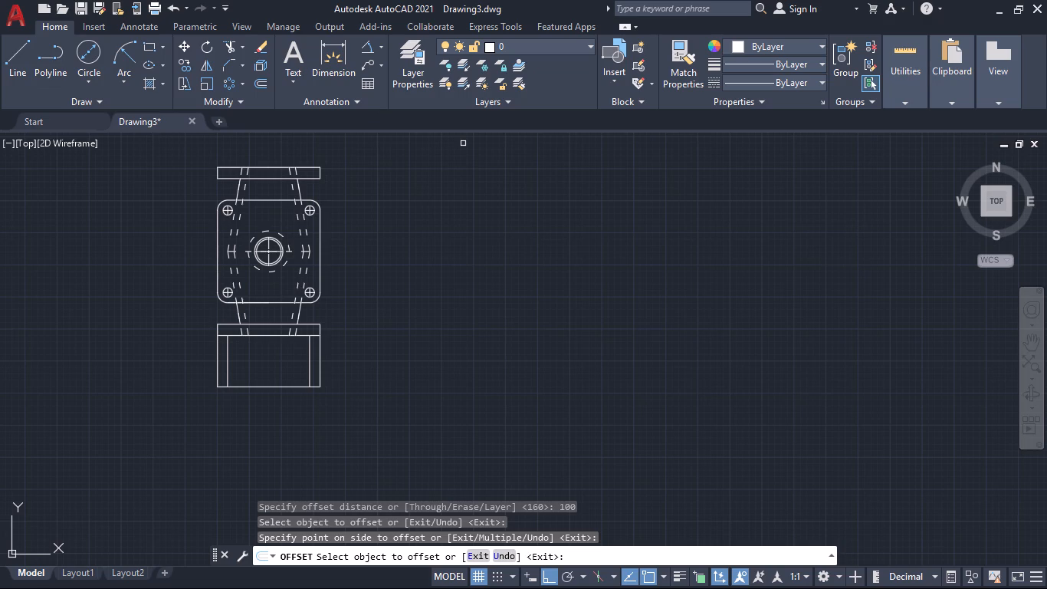
pyautogui.press('Escape')
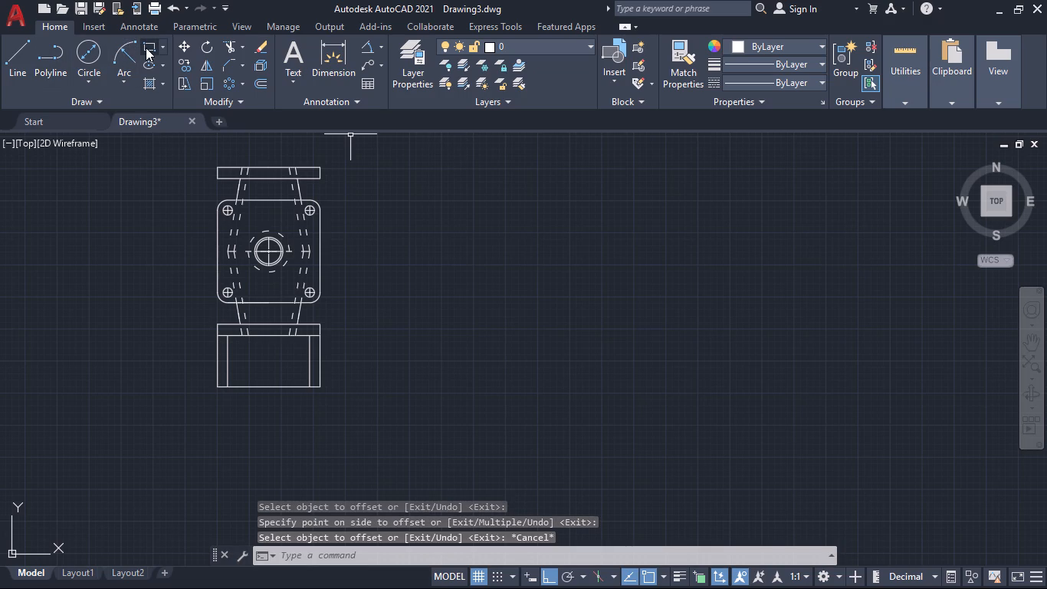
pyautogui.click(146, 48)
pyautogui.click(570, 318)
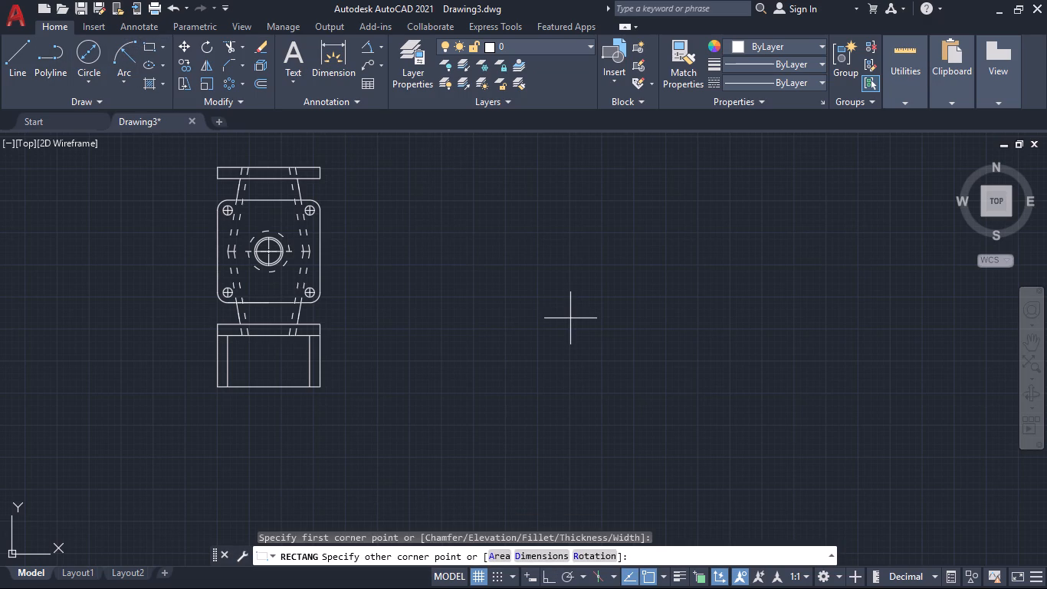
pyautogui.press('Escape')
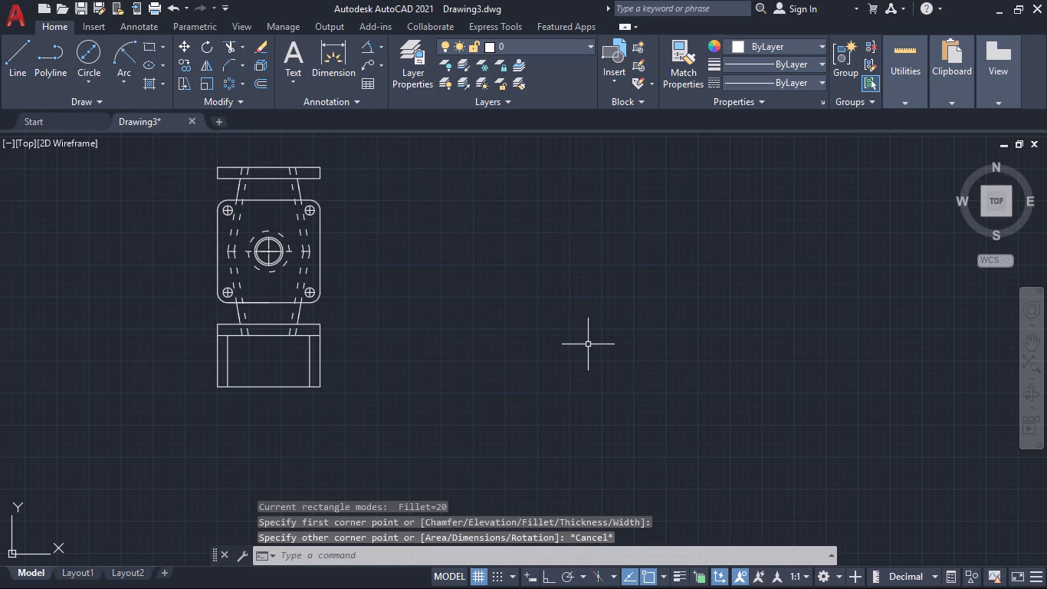
# Set the Rectangle command's fillet radius to 0 for square corners.
pyautogui.click(142, 46)
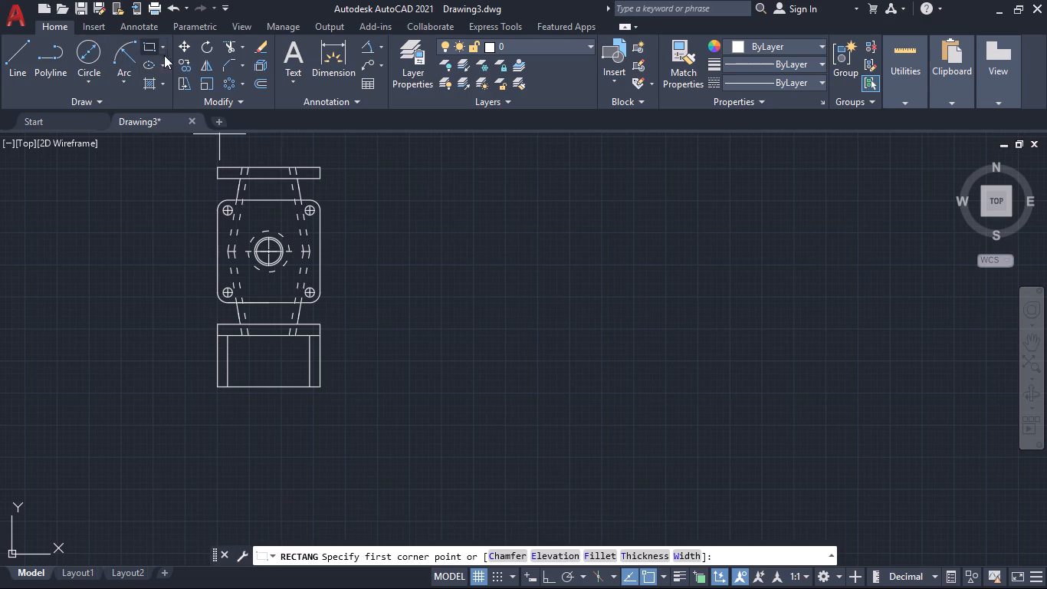
pyautogui.click(596, 555)
pyautogui.press('0')
pyautogui.press('Return')
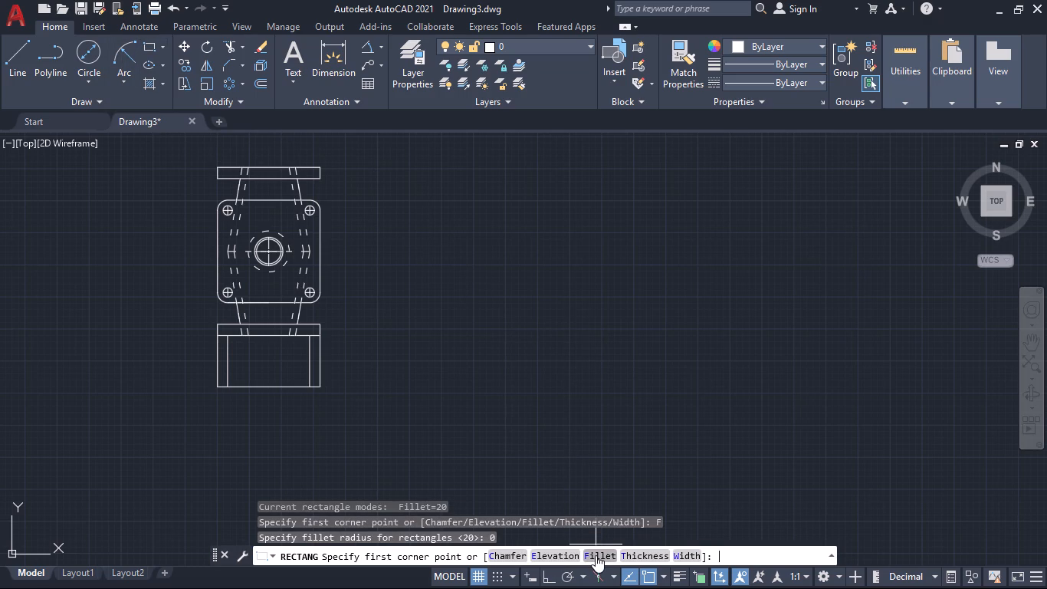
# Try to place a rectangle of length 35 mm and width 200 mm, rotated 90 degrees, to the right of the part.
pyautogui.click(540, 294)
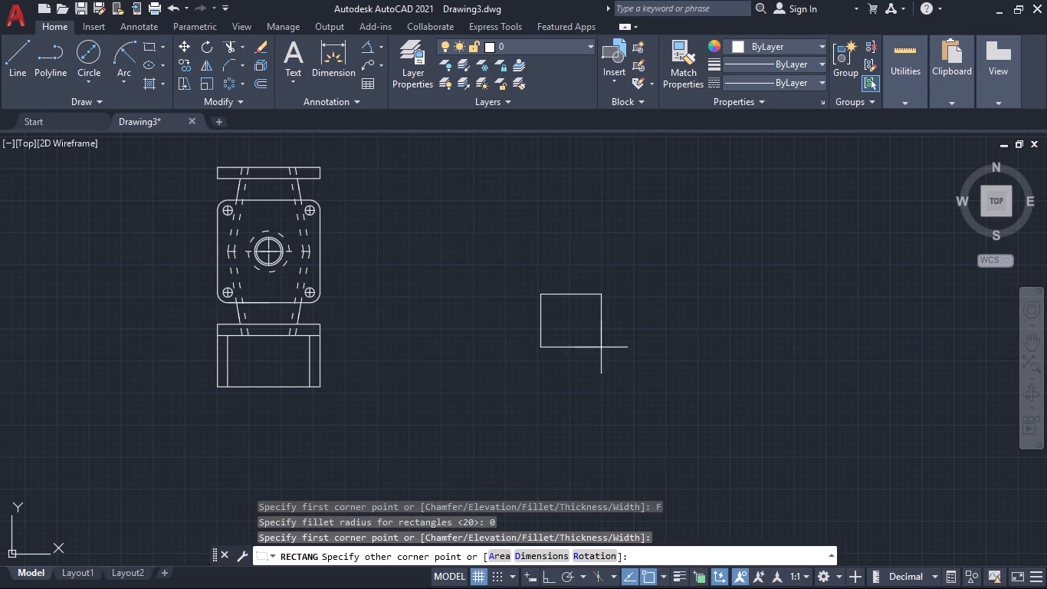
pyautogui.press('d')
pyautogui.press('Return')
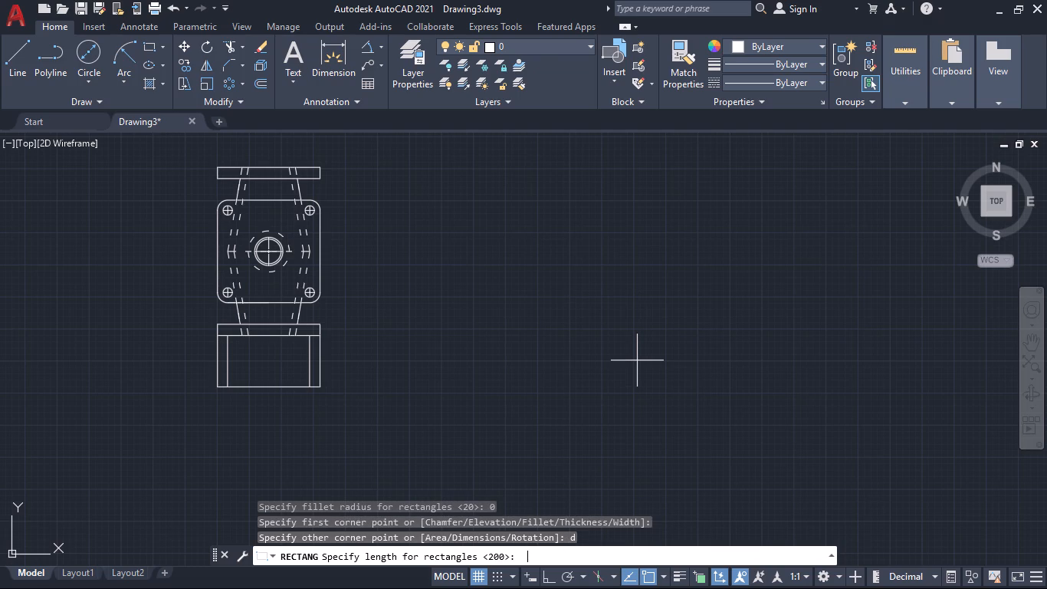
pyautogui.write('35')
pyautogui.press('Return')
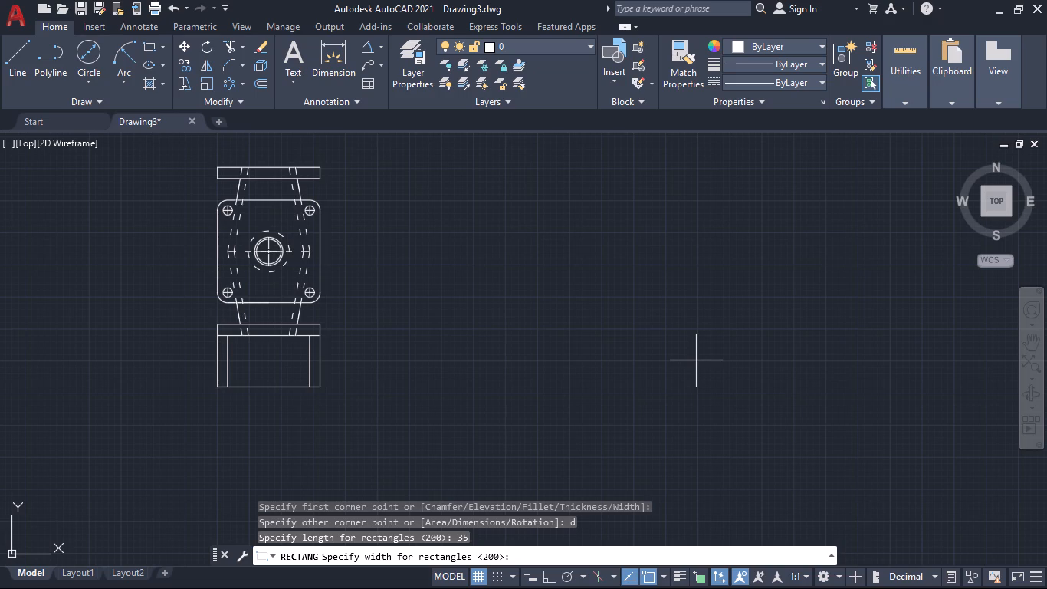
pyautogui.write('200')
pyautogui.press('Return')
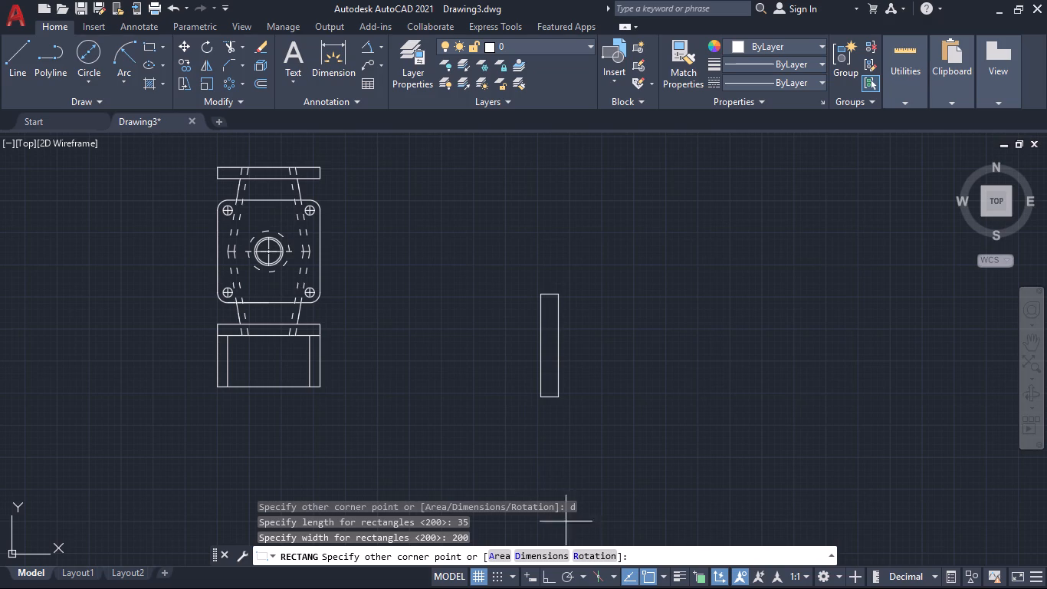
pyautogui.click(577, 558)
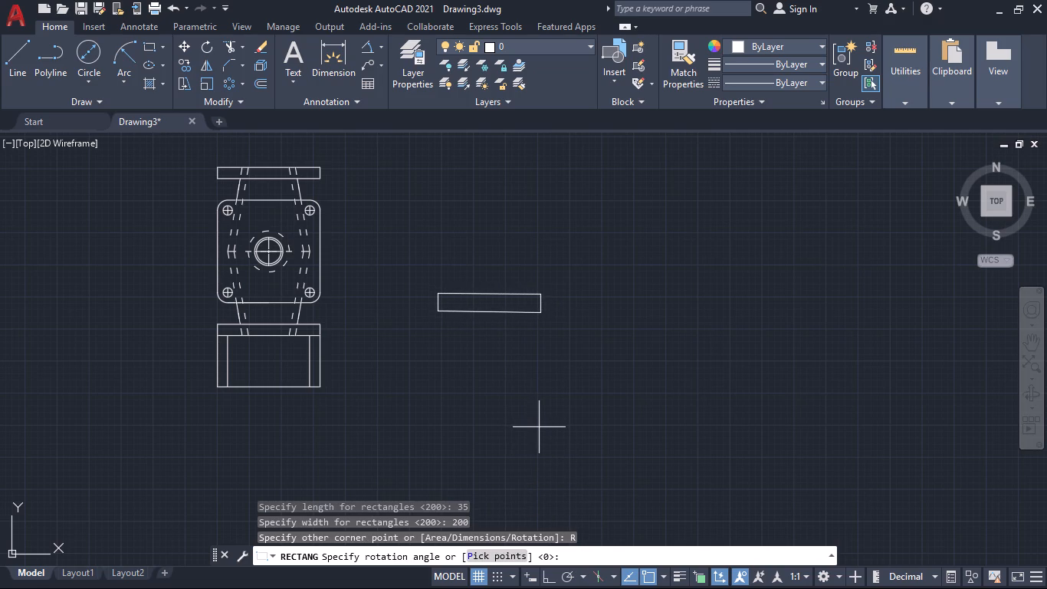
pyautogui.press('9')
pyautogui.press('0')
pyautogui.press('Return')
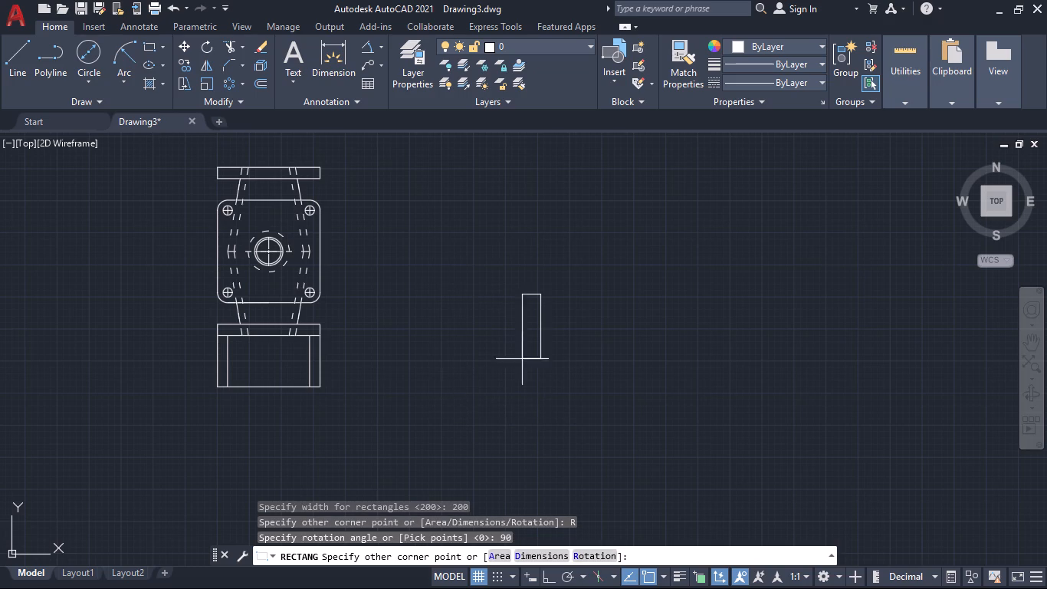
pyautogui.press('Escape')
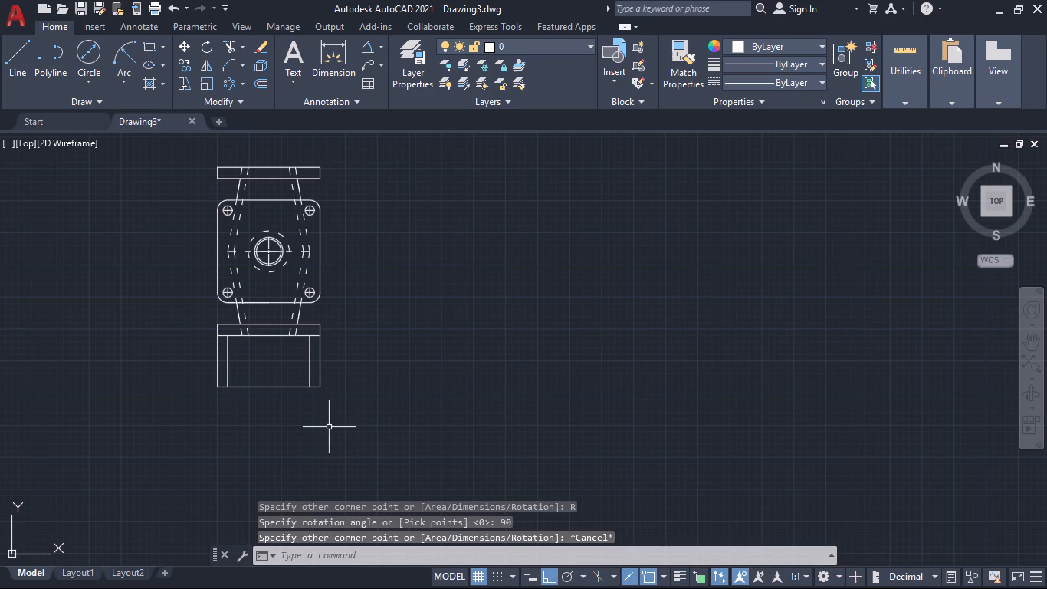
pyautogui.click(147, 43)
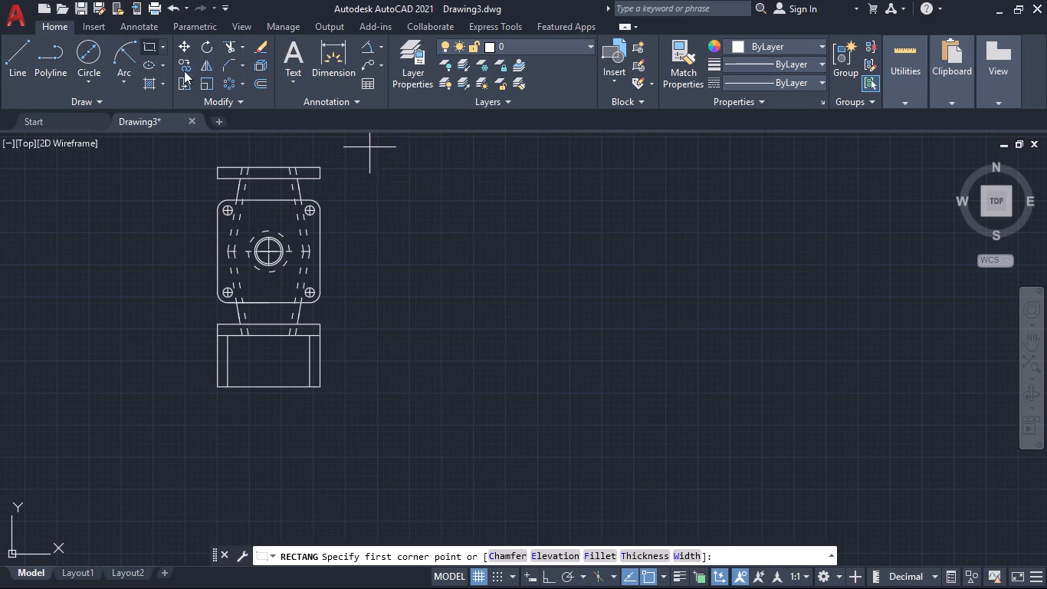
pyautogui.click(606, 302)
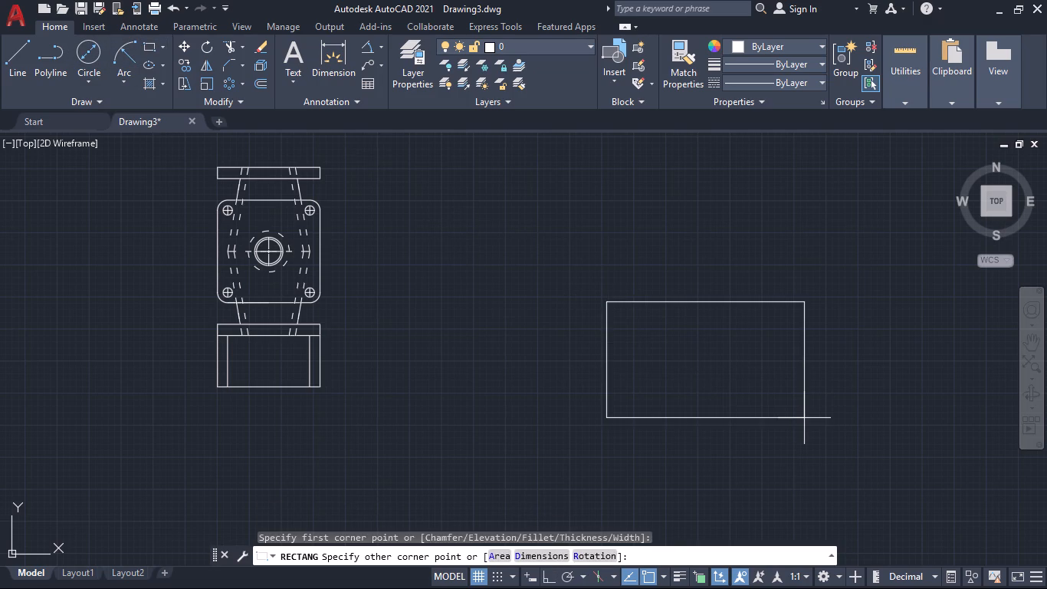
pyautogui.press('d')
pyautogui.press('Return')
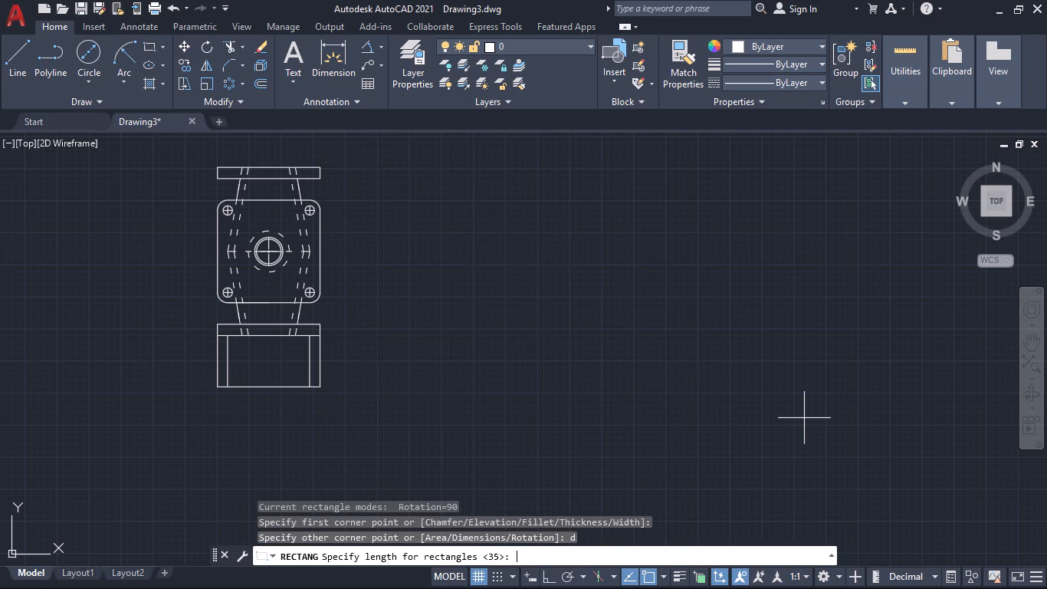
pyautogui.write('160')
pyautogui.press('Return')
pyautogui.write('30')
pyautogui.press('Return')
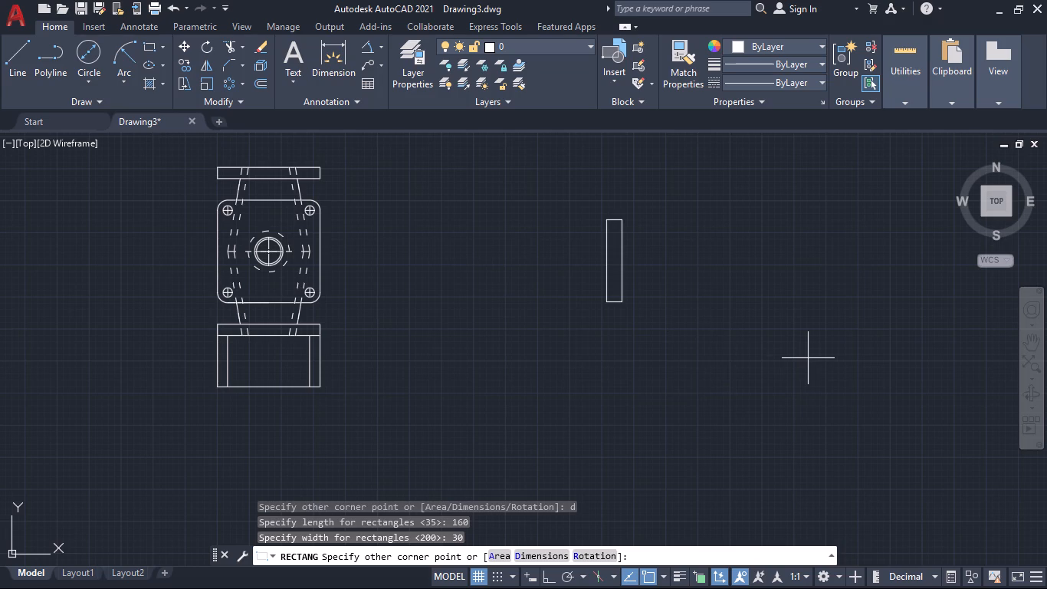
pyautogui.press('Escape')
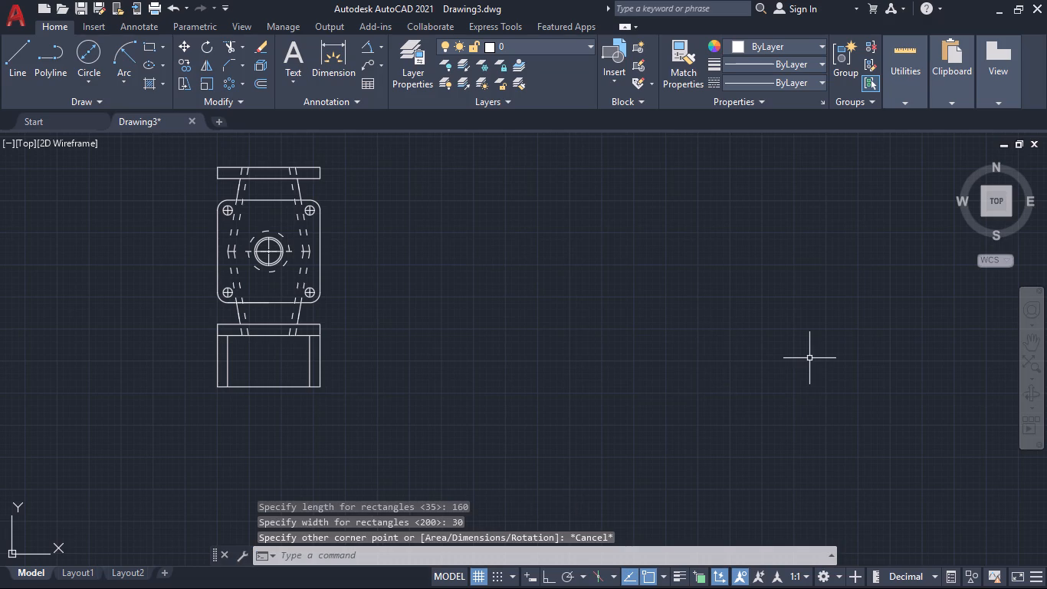
# Draw a rectangle of length 35 mm and width 160 mm at the 90-degree rotation, in the empty space right of the part.
pyautogui.click(139, 44)
pyautogui.click(151, 44)
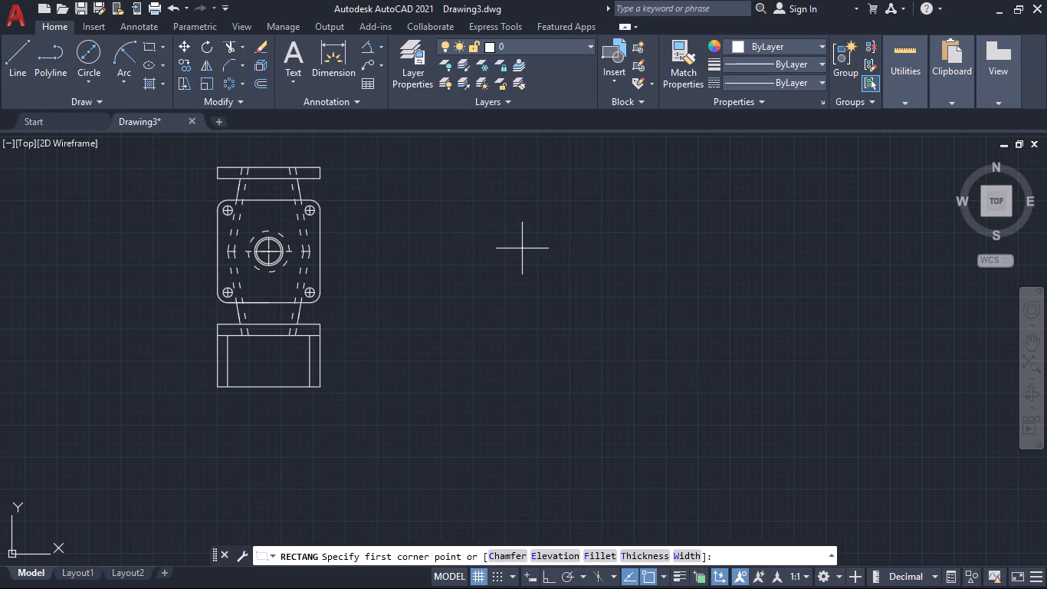
pyautogui.click(523, 249)
pyautogui.press('d')
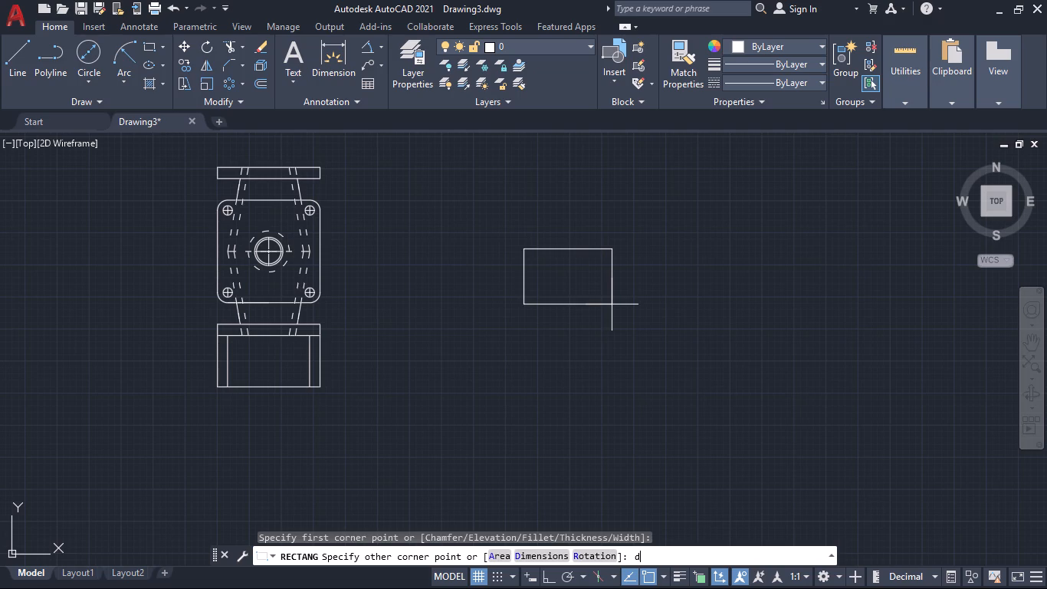
pyautogui.press('Return')
pyautogui.press('3')
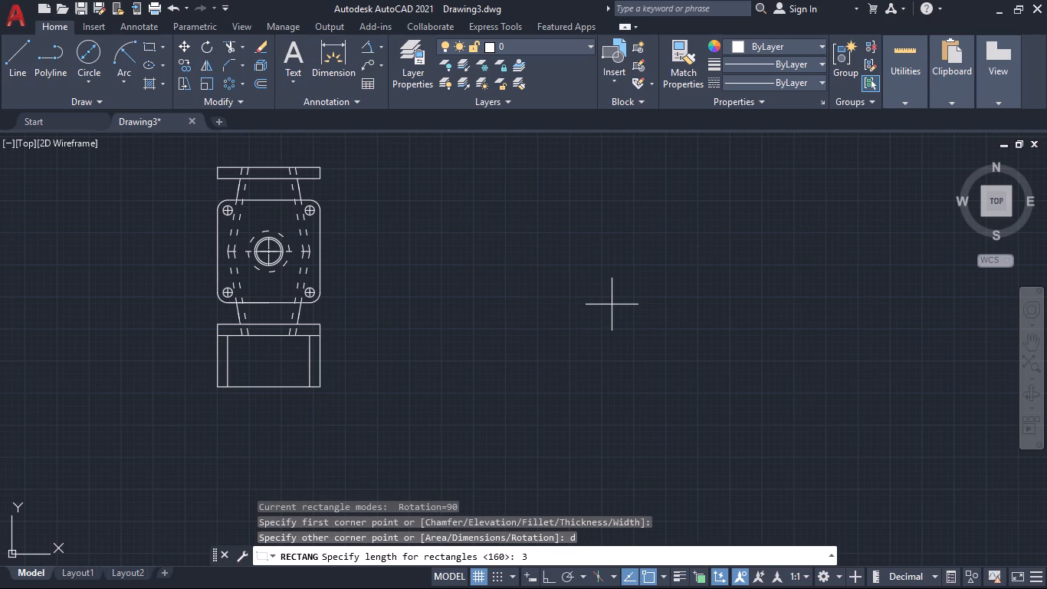
pyautogui.press('5')
pyautogui.press('Return')
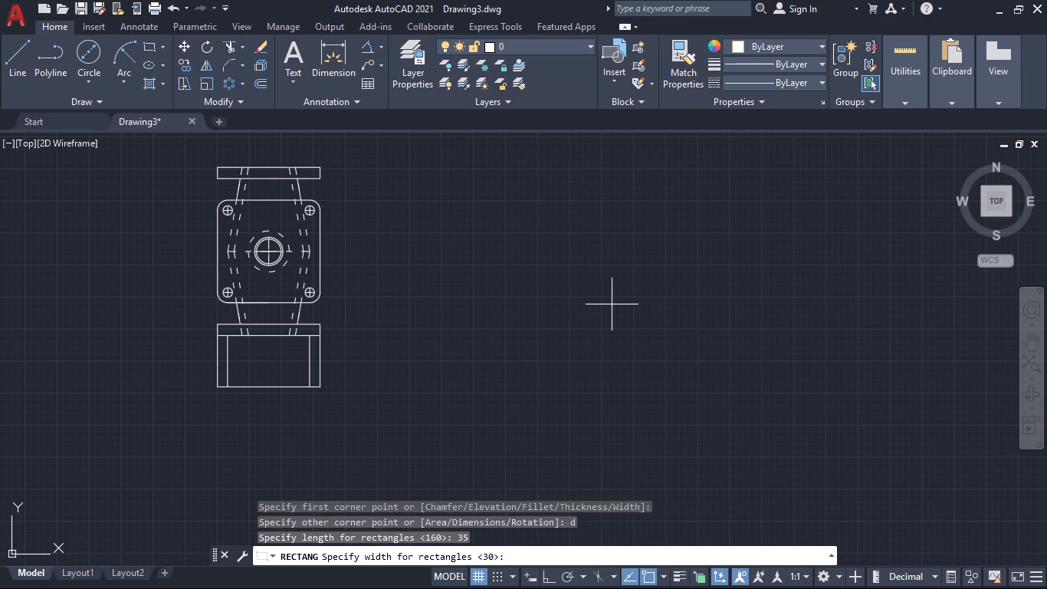
pyautogui.write('160')
pyautogui.press('Return')
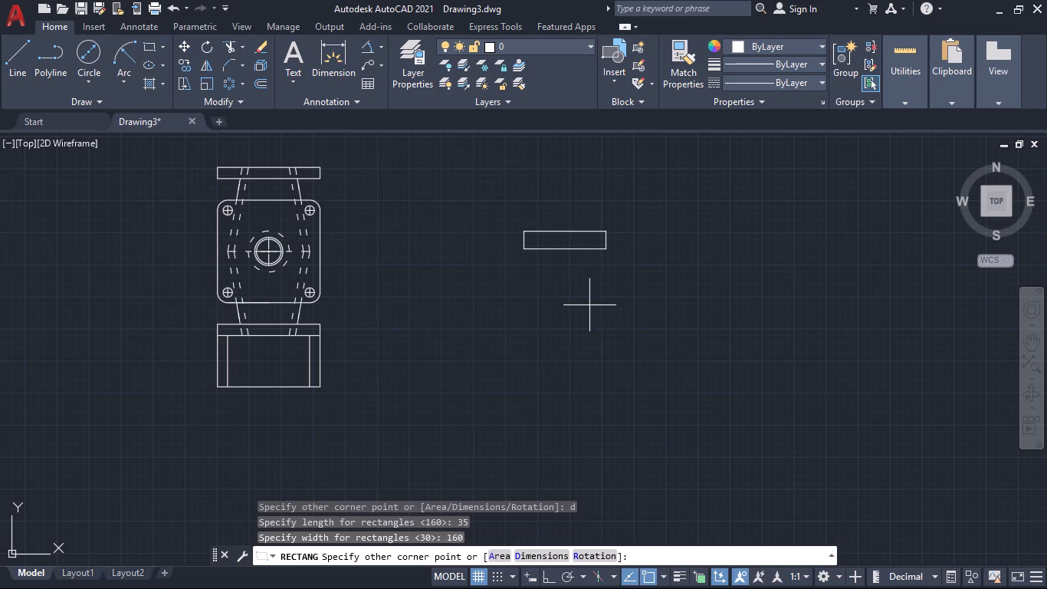
pyautogui.click(610, 304)
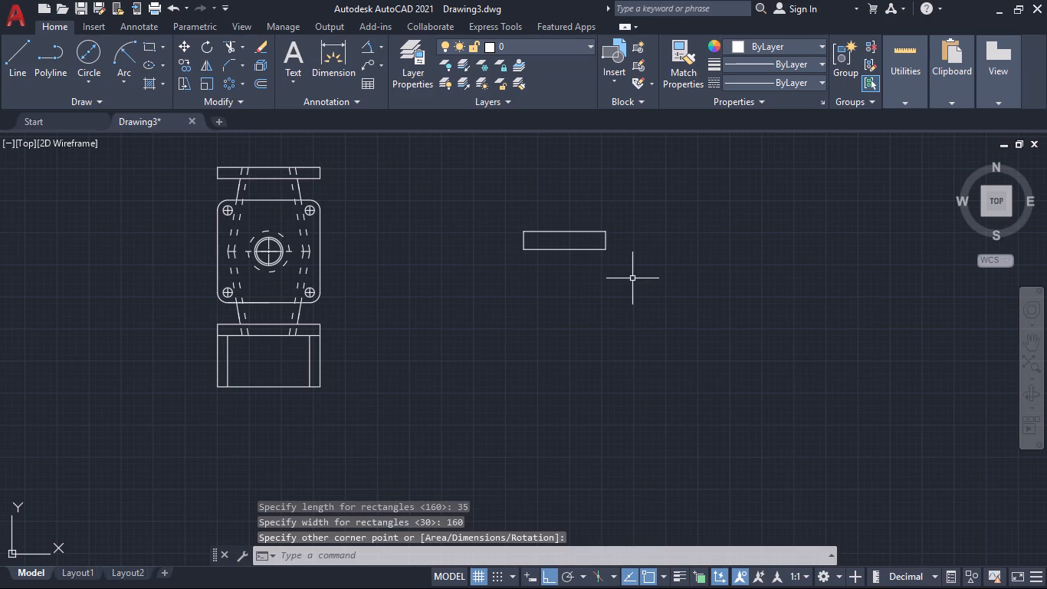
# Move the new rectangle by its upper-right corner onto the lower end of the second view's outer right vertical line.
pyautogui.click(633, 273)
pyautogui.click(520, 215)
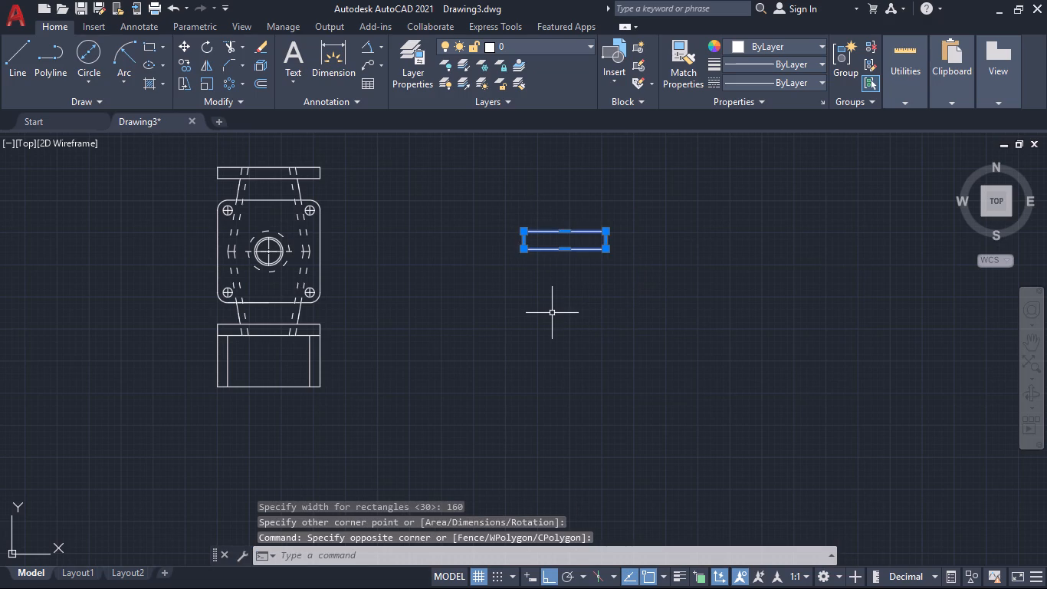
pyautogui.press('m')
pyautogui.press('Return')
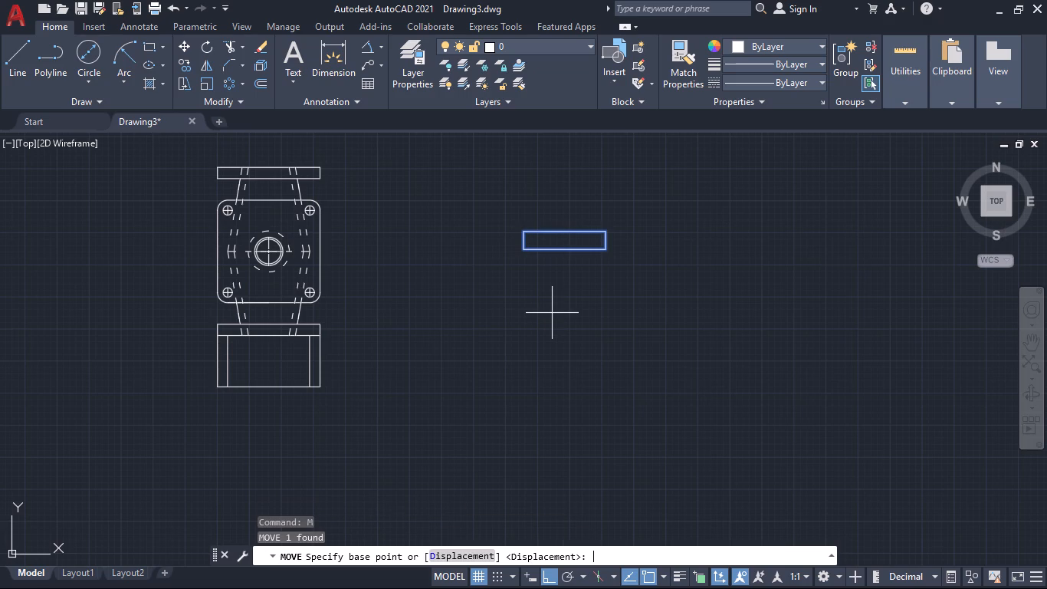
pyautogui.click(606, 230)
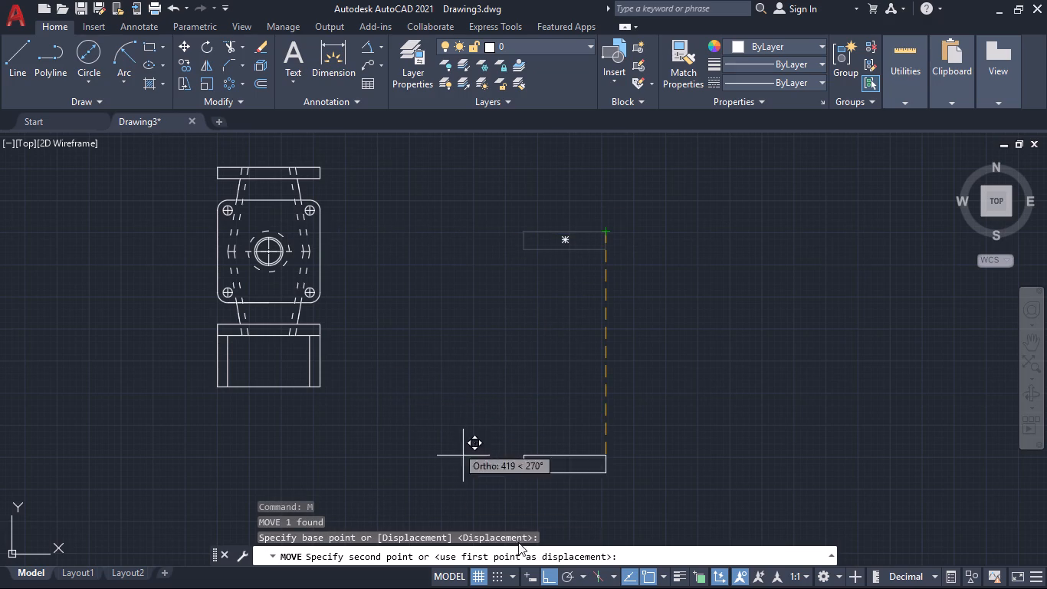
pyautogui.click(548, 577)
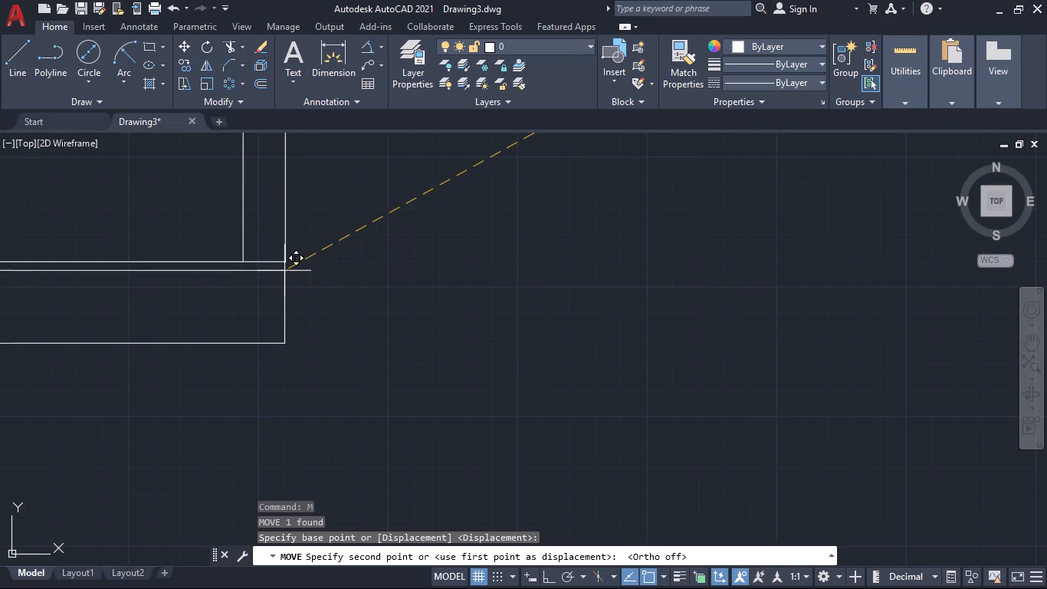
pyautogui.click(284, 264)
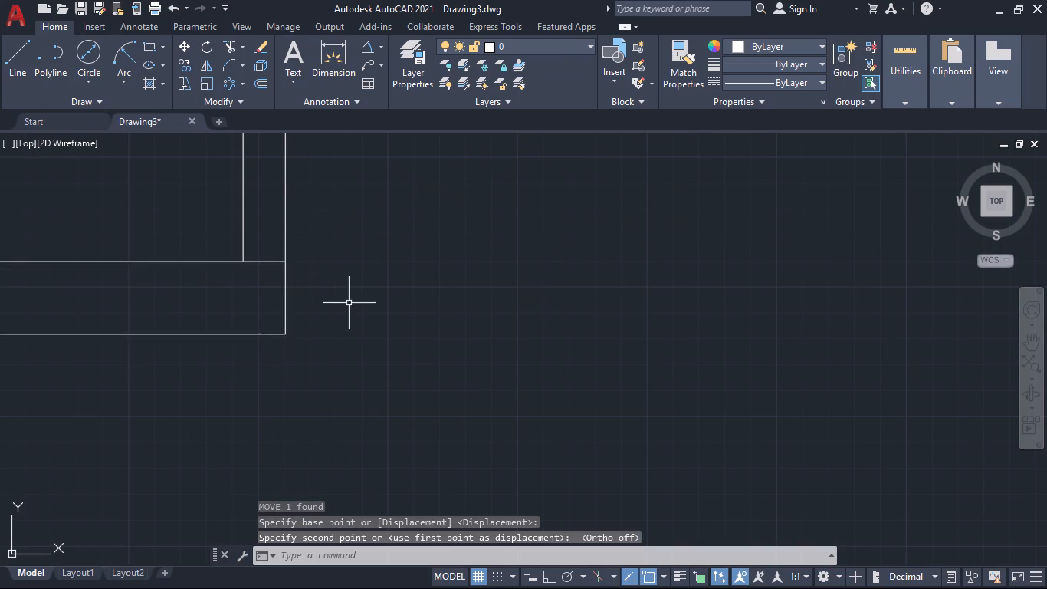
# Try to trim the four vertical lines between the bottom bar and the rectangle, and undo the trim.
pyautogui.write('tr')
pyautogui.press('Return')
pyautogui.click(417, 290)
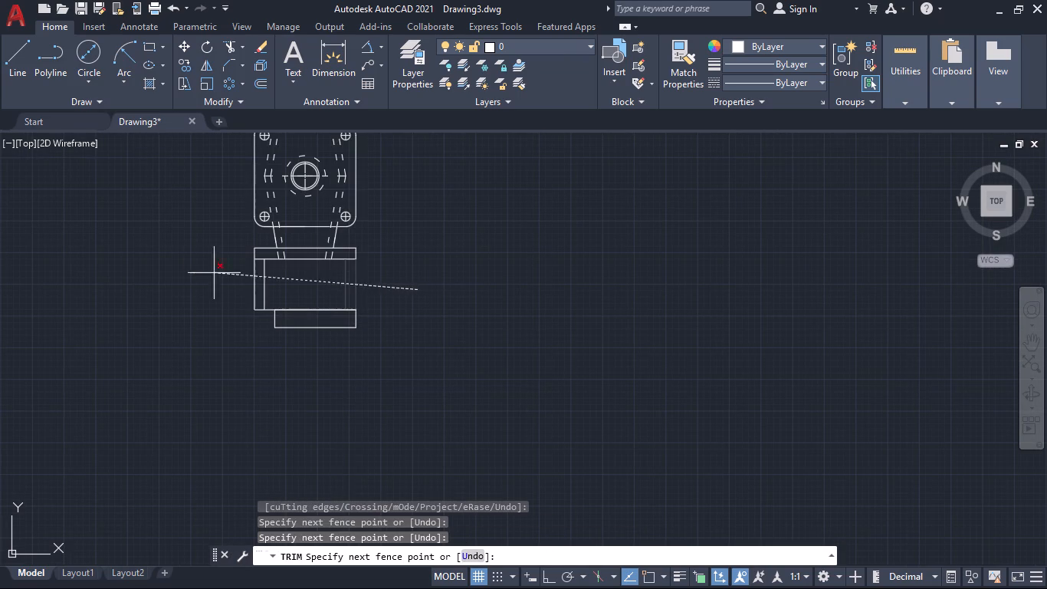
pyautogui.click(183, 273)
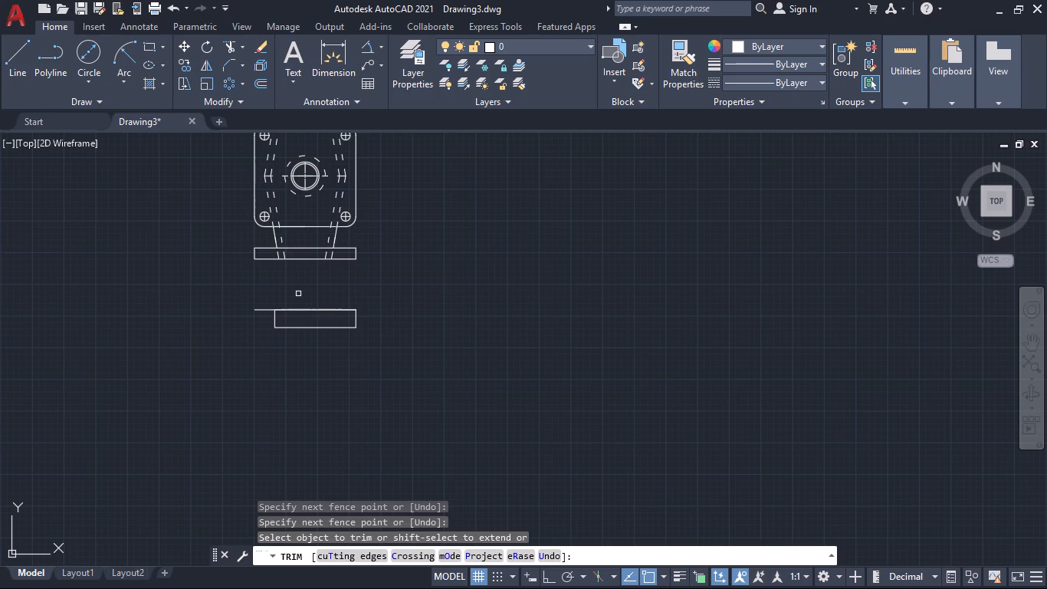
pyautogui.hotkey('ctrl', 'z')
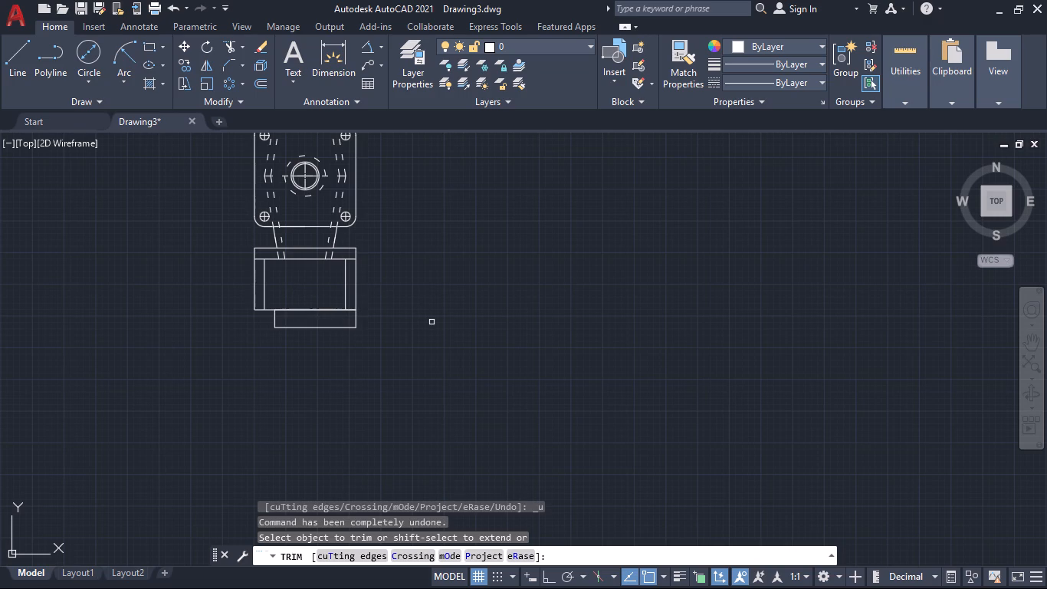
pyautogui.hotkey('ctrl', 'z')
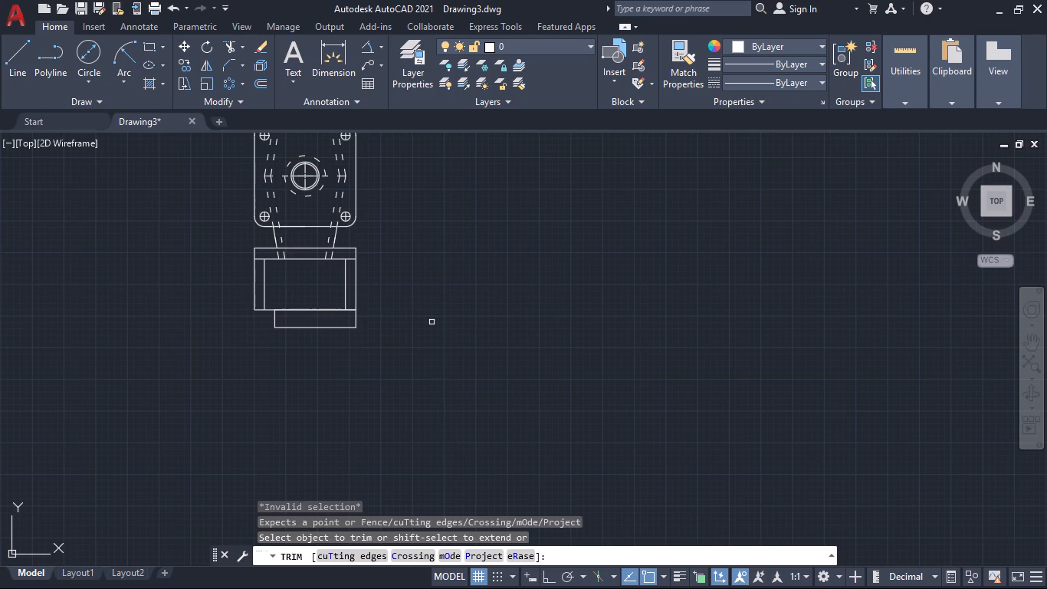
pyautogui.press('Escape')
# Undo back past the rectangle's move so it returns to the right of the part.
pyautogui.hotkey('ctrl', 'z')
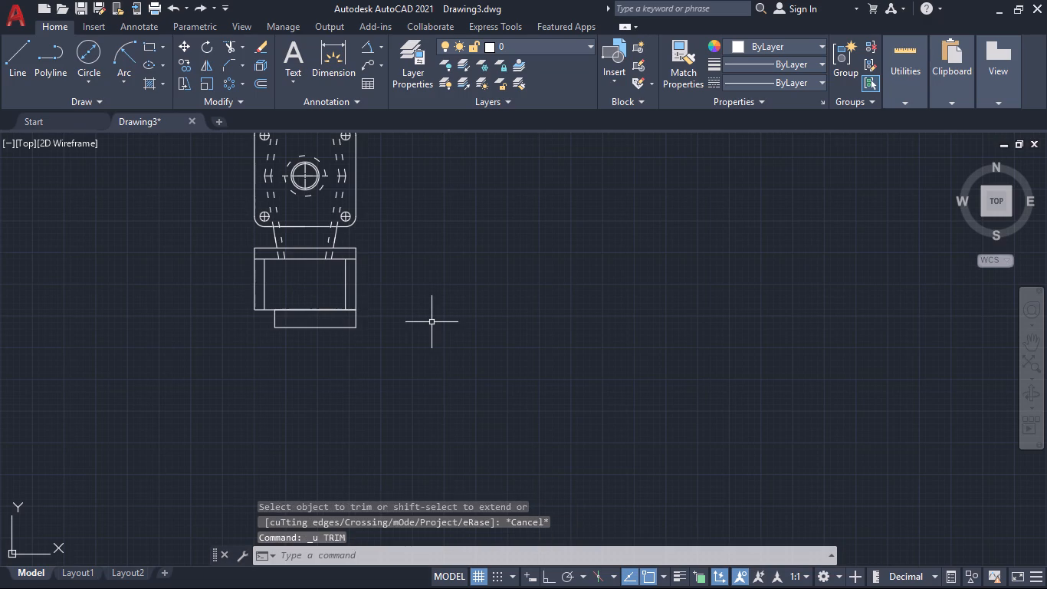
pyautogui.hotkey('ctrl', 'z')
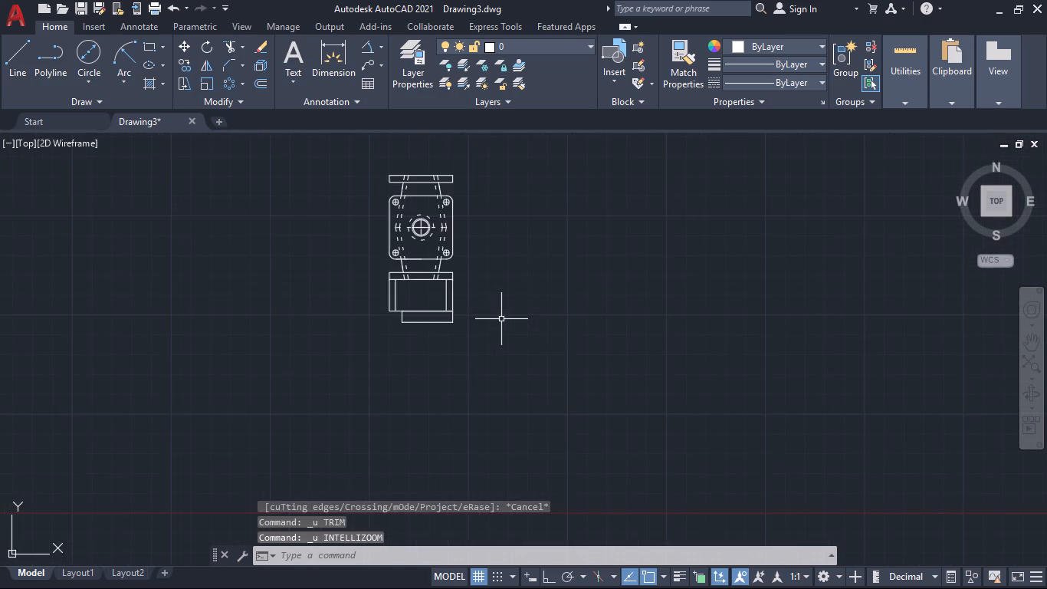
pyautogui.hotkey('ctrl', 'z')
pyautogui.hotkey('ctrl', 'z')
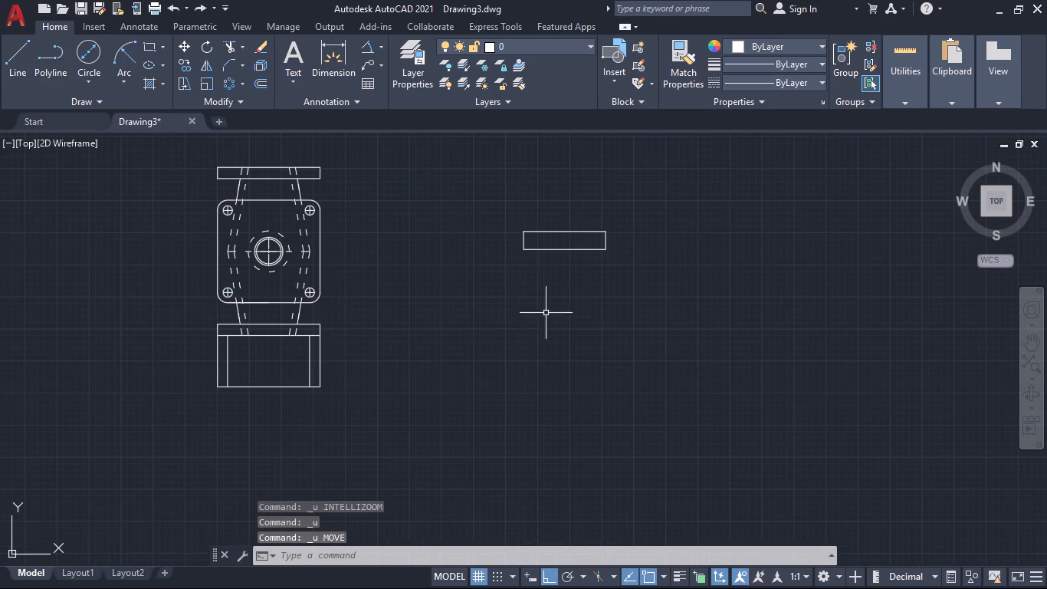
# Move the rectangle by its upper-right corner onto the lower end of the inner right vertical line below the bottom bar.
pyautogui.click(690, 278)
pyautogui.click(459, 223)
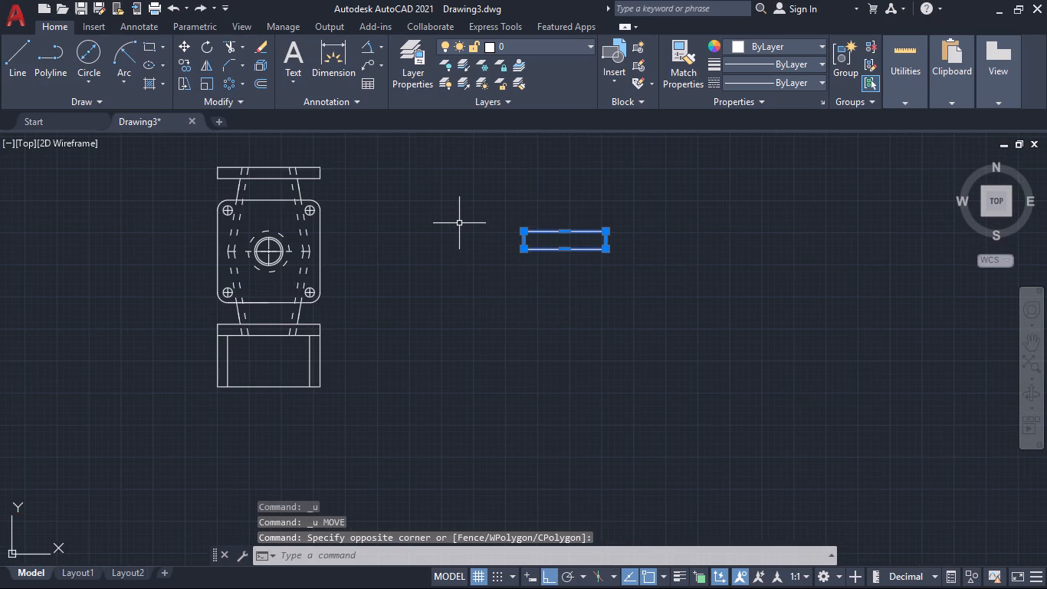
pyautogui.press('m')
pyautogui.press('Return')
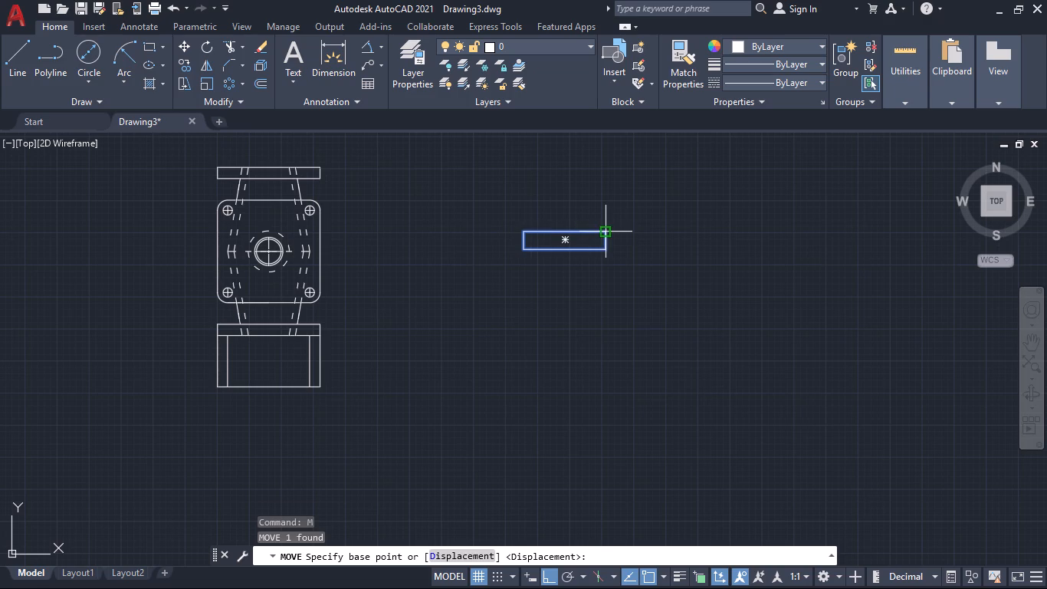
pyautogui.click(606, 233)
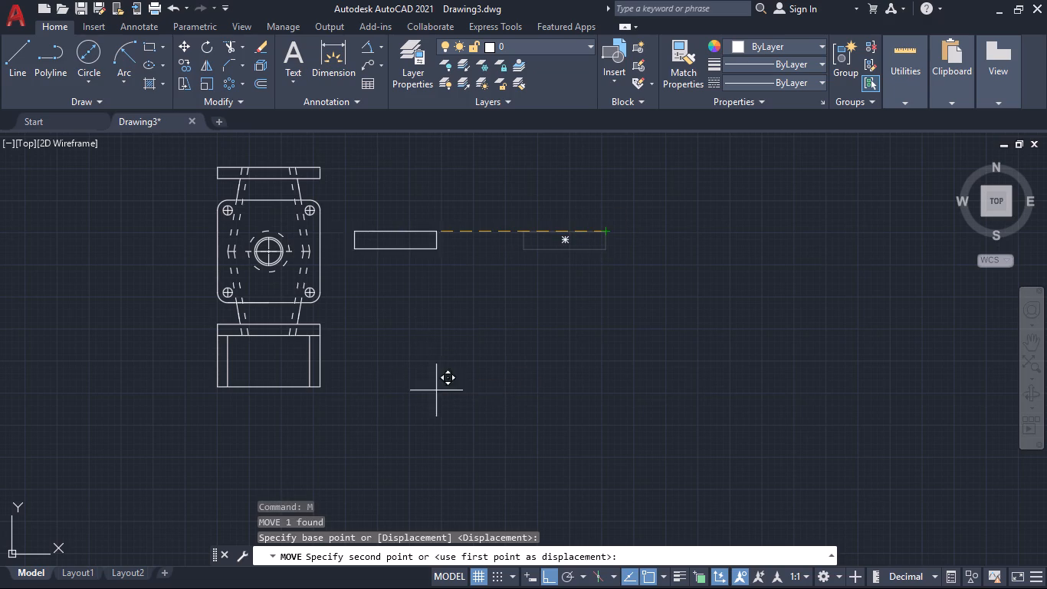
pyautogui.click(546, 573)
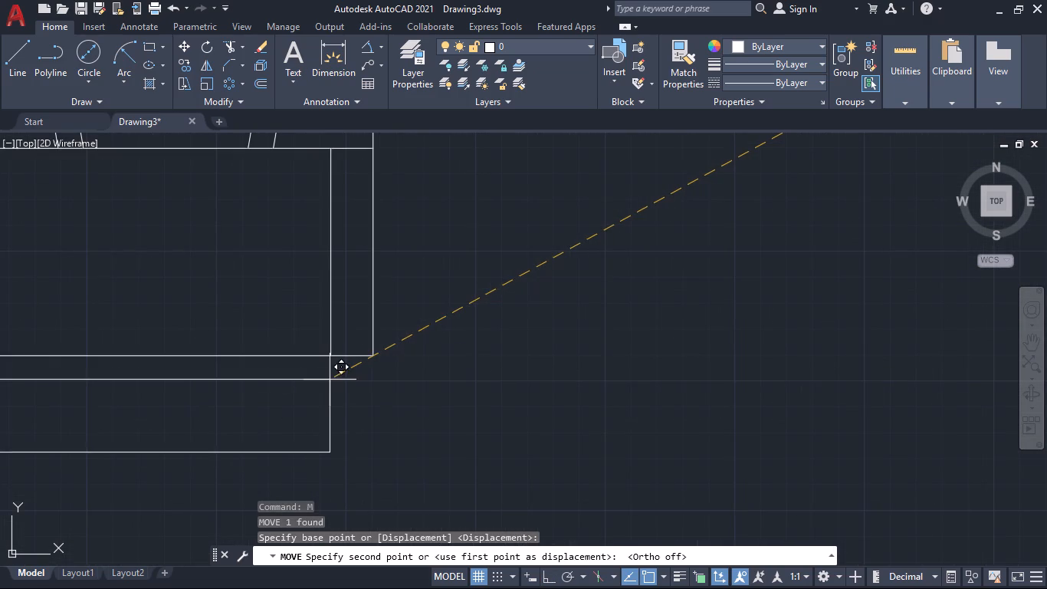
pyautogui.click(332, 358)
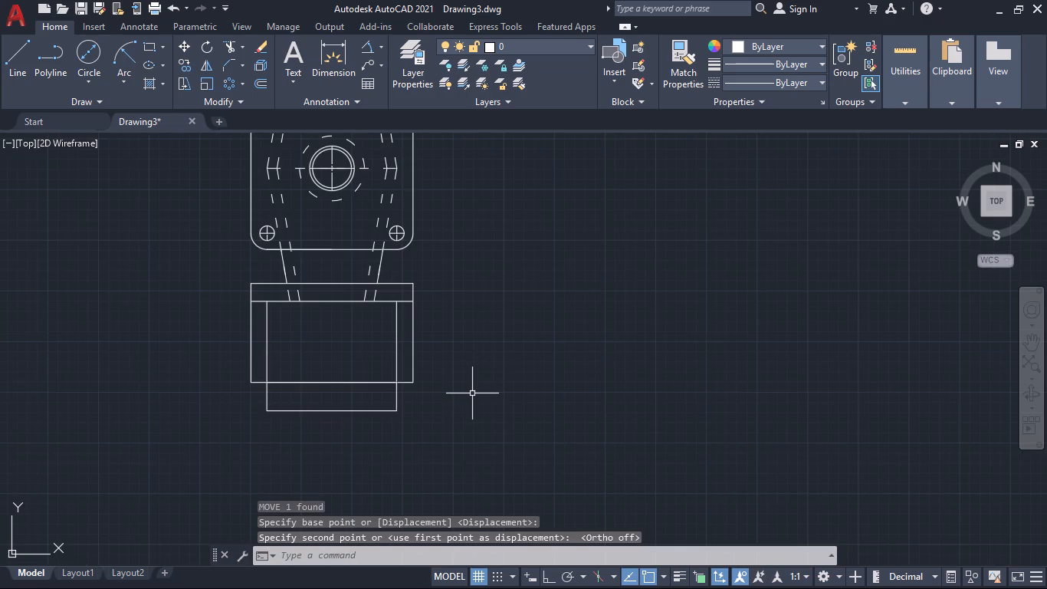
pyautogui.press('Escape')
# Trim away the four vertical lines above the rectangle and both ends of the horizontal line overhanging its top edge.
pyautogui.write('tr')
pyautogui.press('Return')
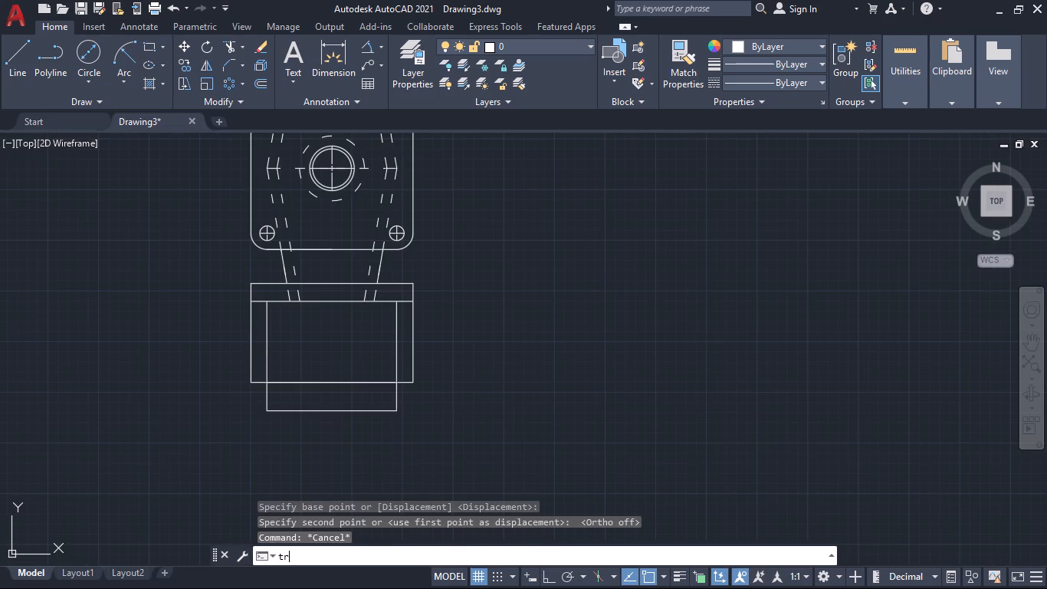
pyautogui.click(497, 362)
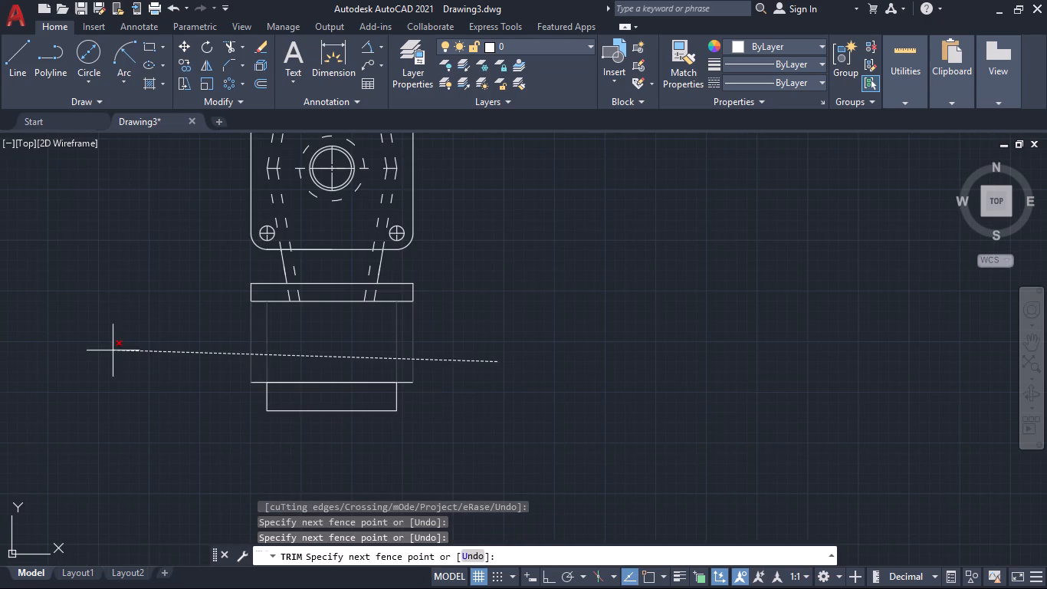
pyautogui.click(113, 350)
pyautogui.click(256, 365)
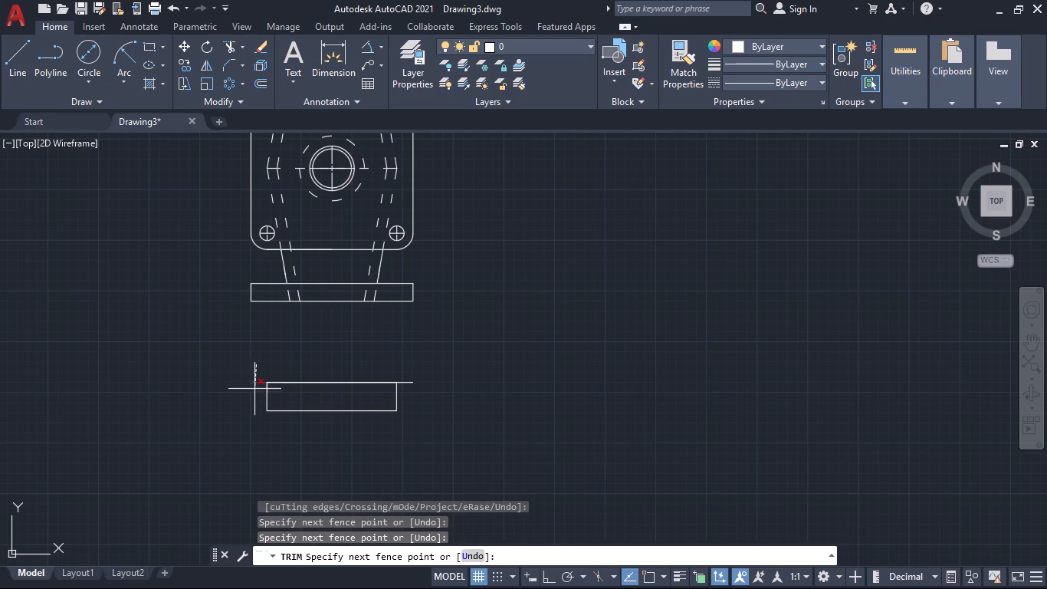
pyautogui.click(254, 390)
pyautogui.click(402, 355)
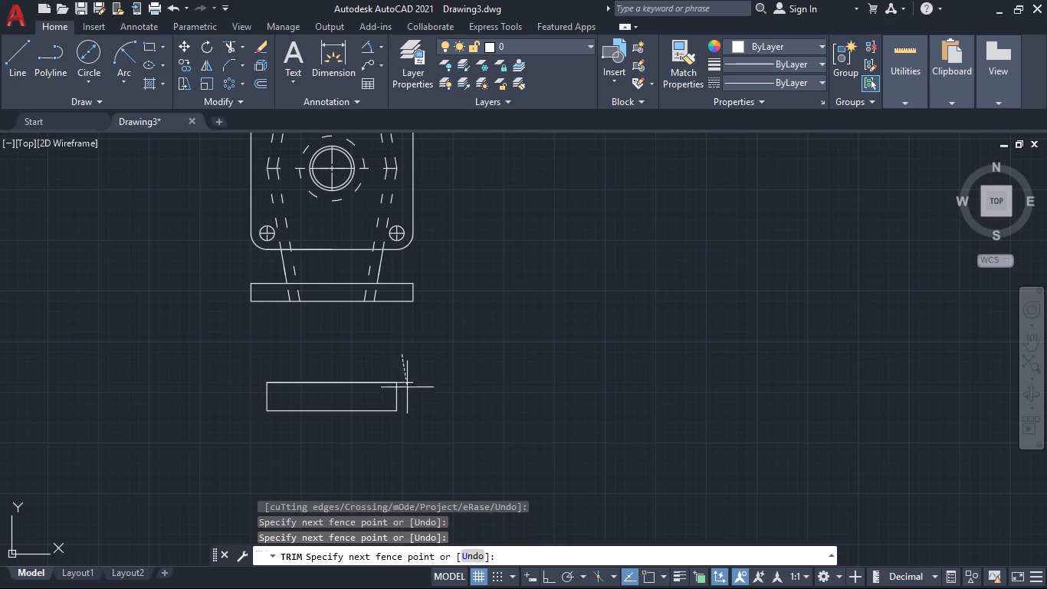
pyautogui.click(408, 393)
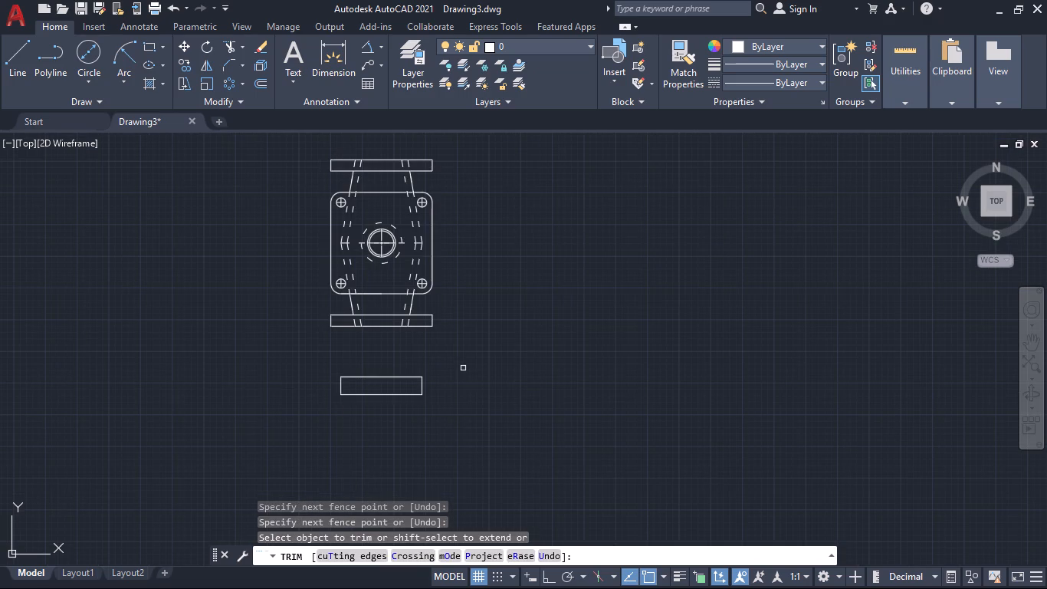
pyautogui.press('Escape')
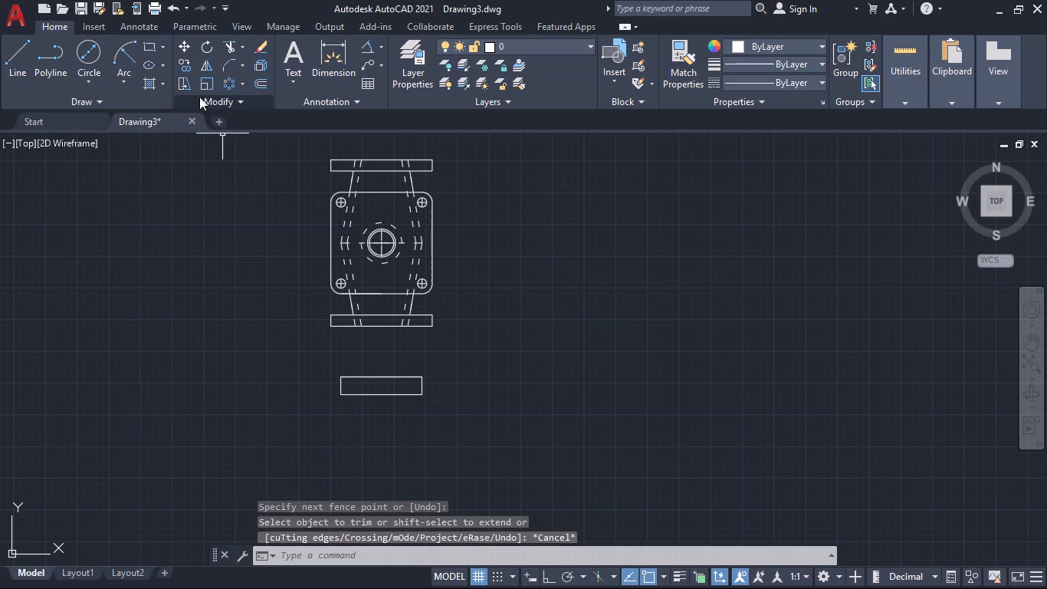
# With Ortho on, draw rays straight down from the central hole's inner circle left quadrant and outer circle right quadrant.
pyautogui.click(154, 97)
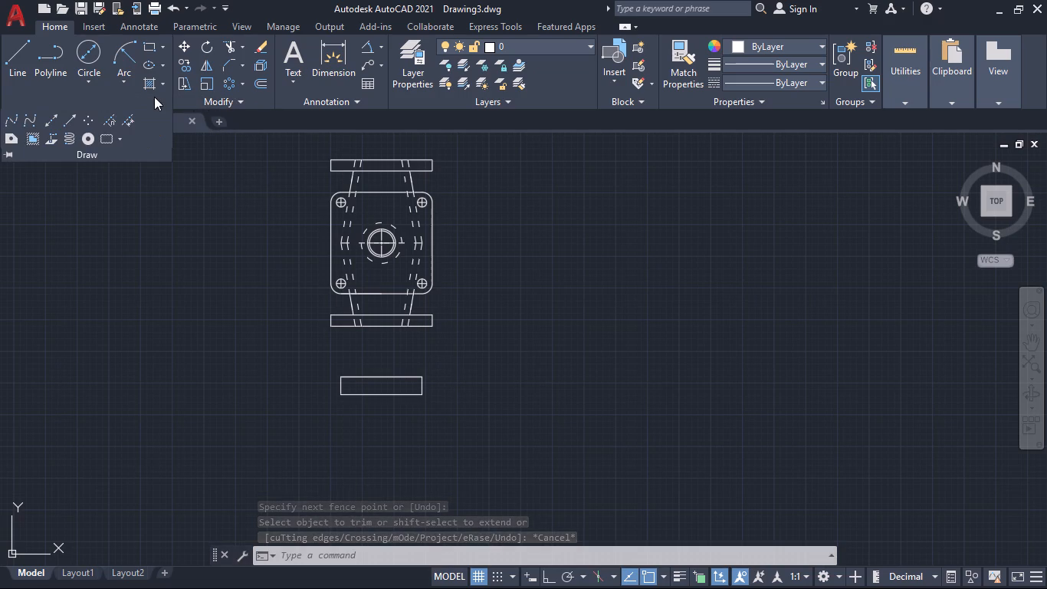
pyautogui.click(71, 117)
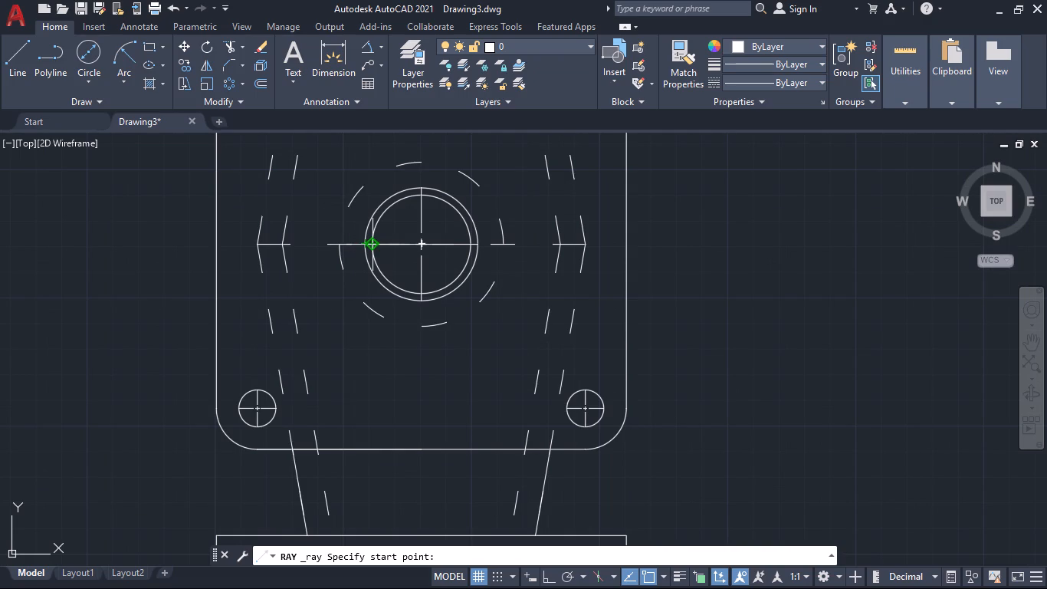
pyautogui.click(374, 243)
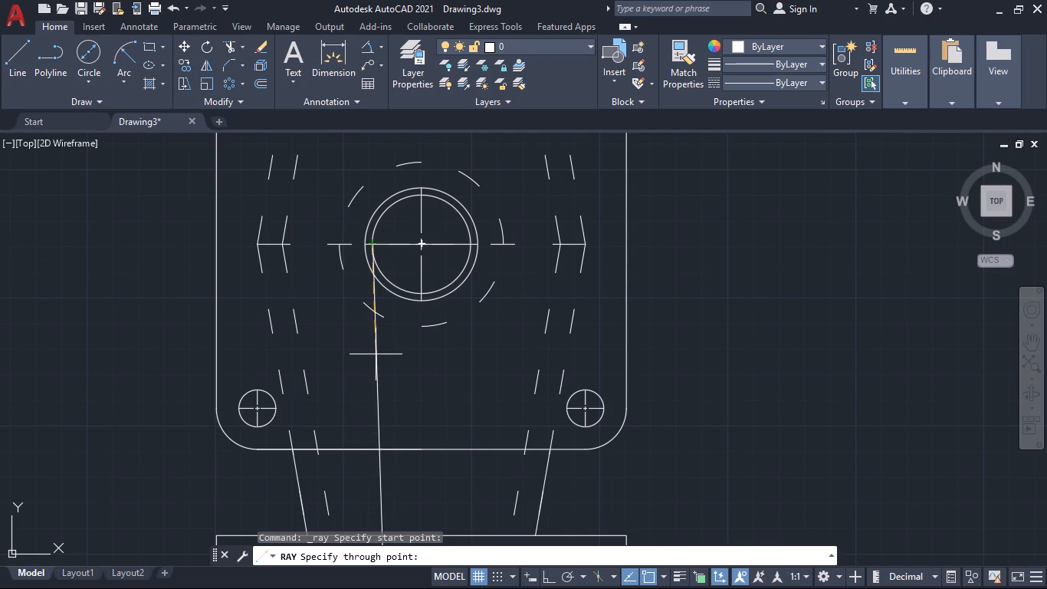
pyautogui.click(552, 577)
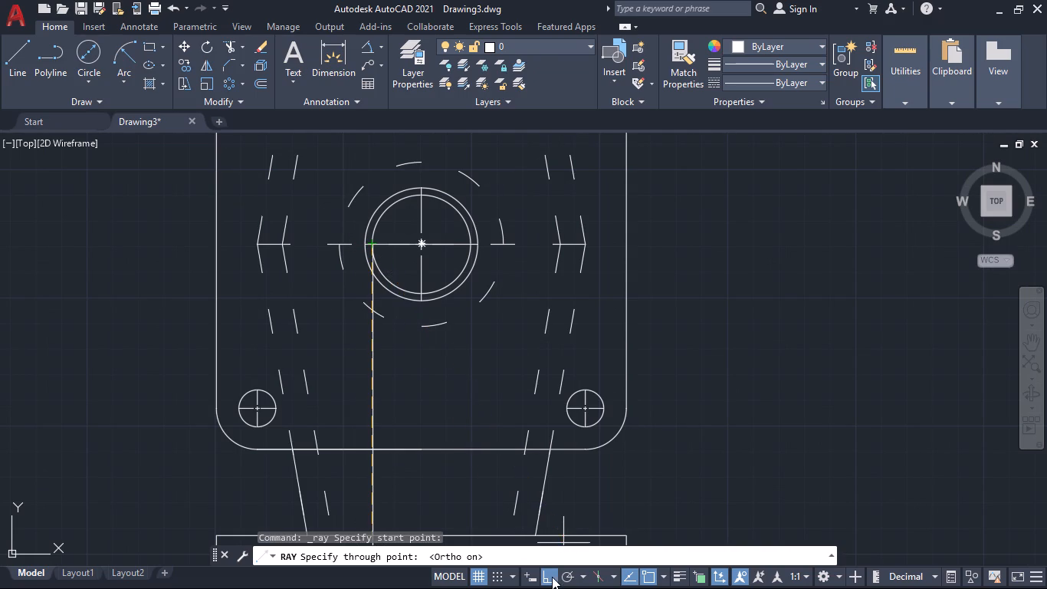
pyautogui.click(474, 505)
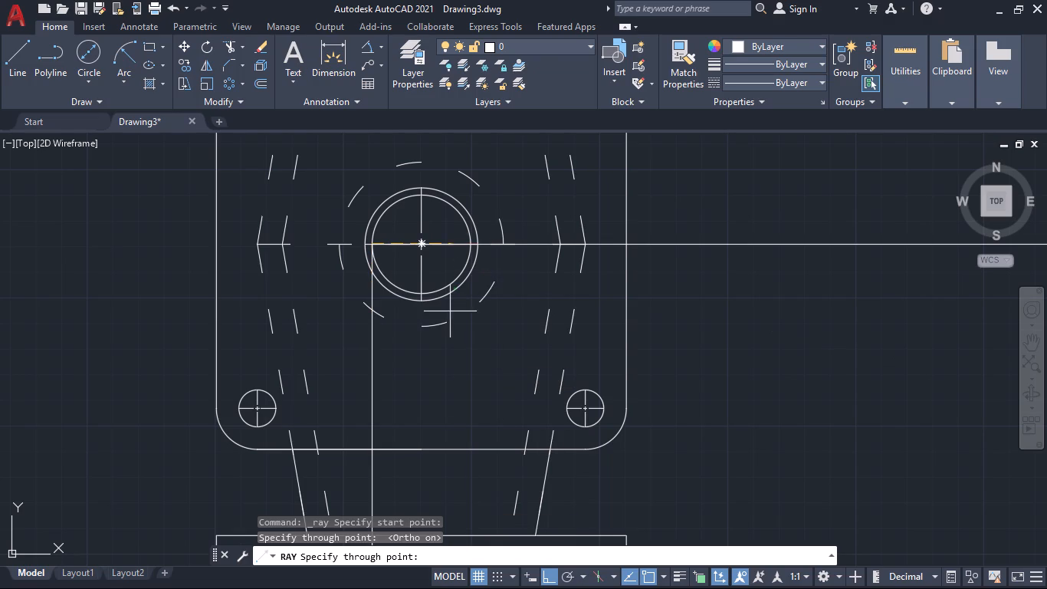
pyautogui.press('space')
pyautogui.press('space')
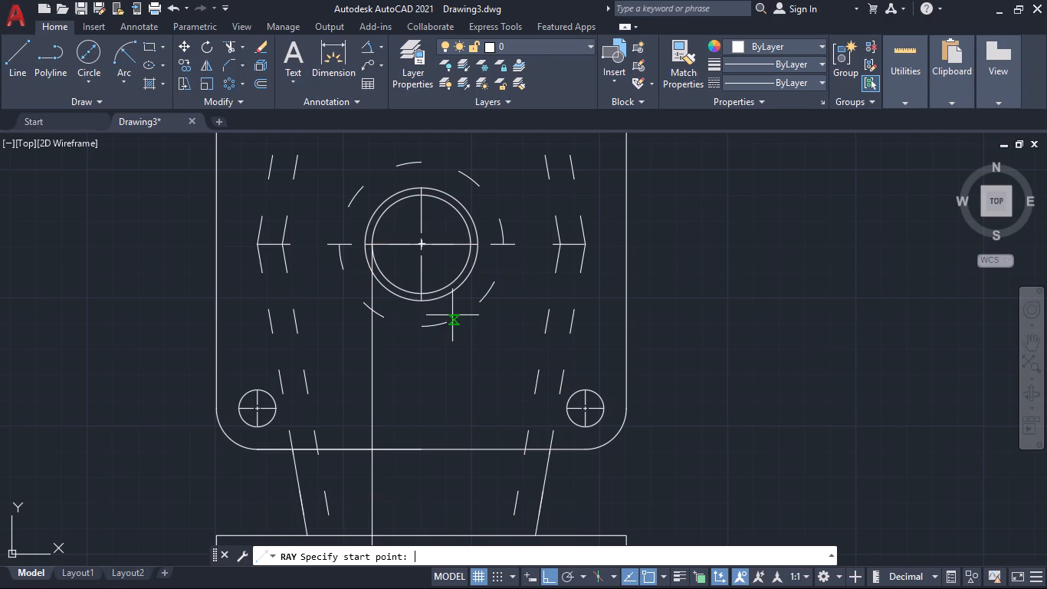
pyautogui.click(478, 248)
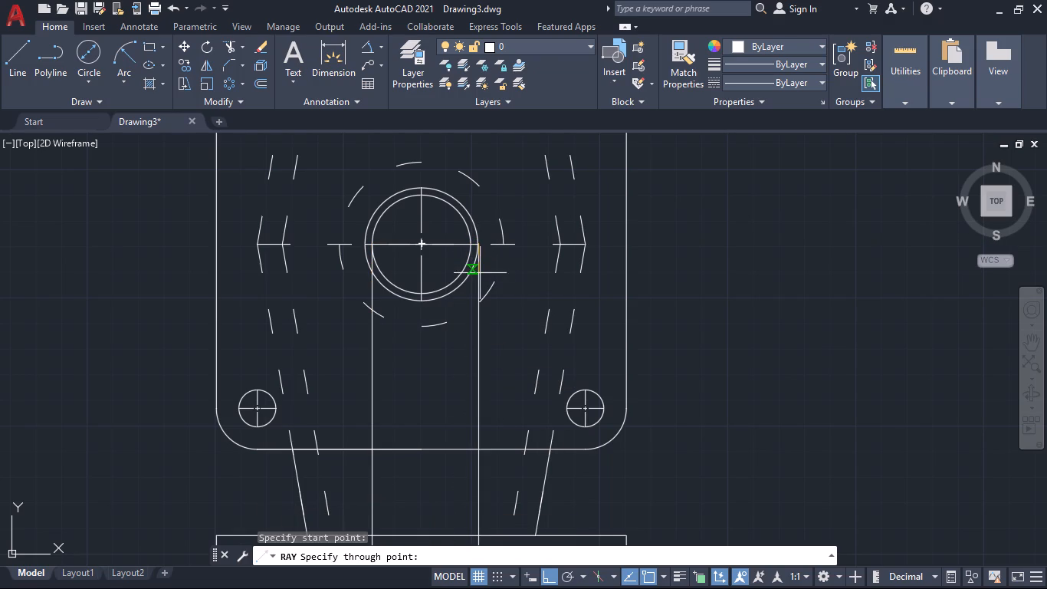
pyautogui.click(491, 412)
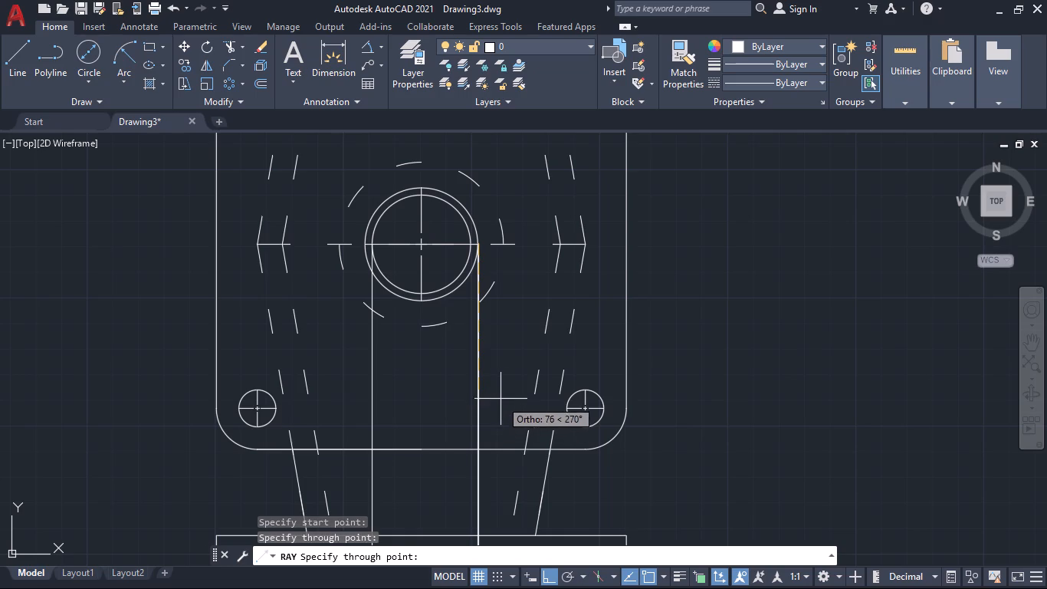
pyautogui.press('space')
# Draw vertical rays downward from the left and right quadrants of the dashed circle around the central hole.
pyautogui.press('space')
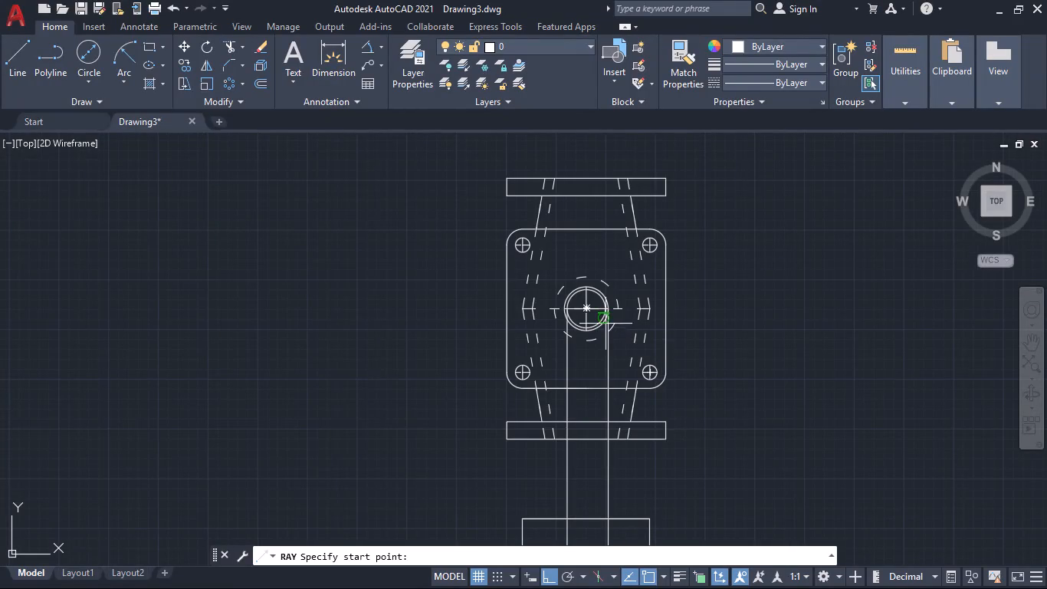
pyautogui.click(555, 310)
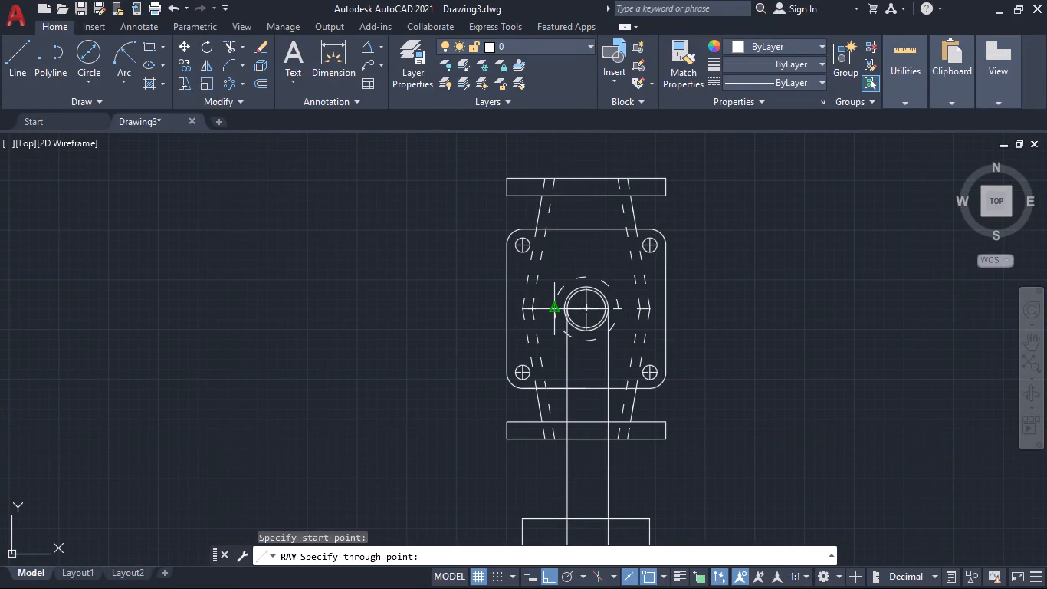
pyautogui.click(556, 358)
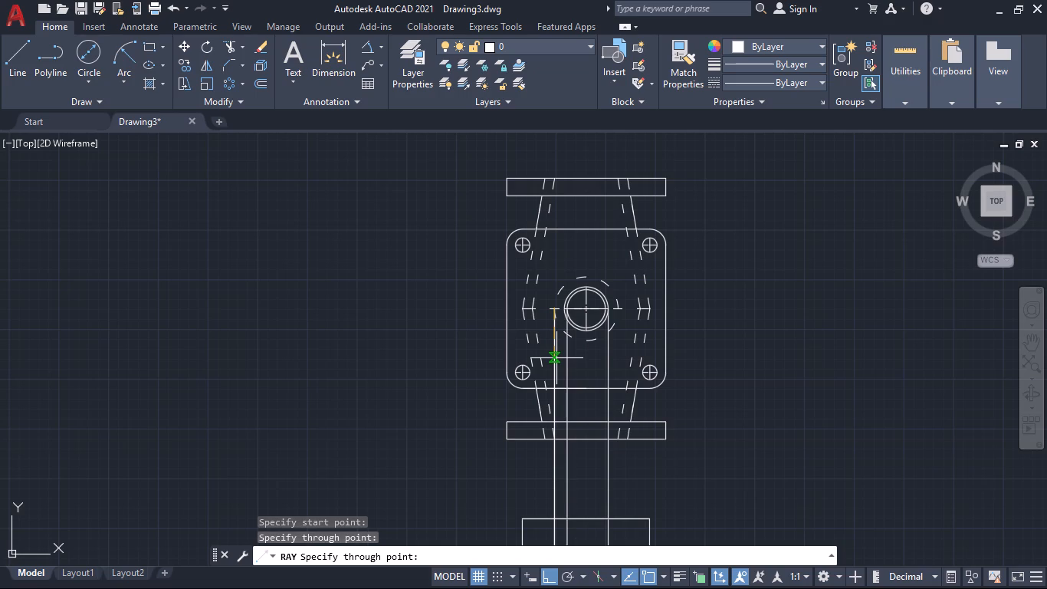
pyautogui.press('space')
pyautogui.press('space')
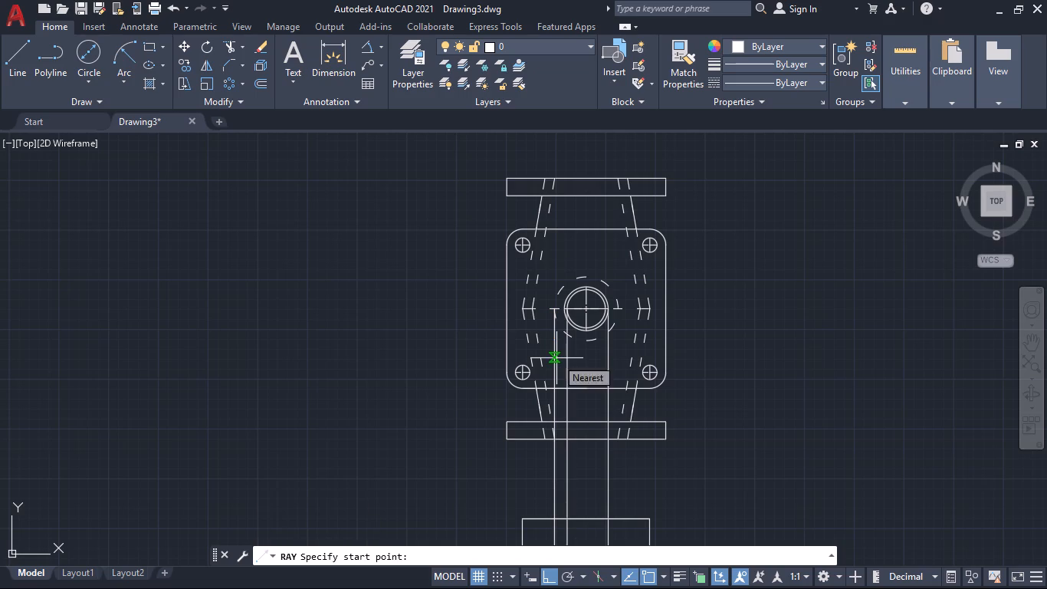
pyautogui.click(619, 312)
pyautogui.doubleClick(619, 357)
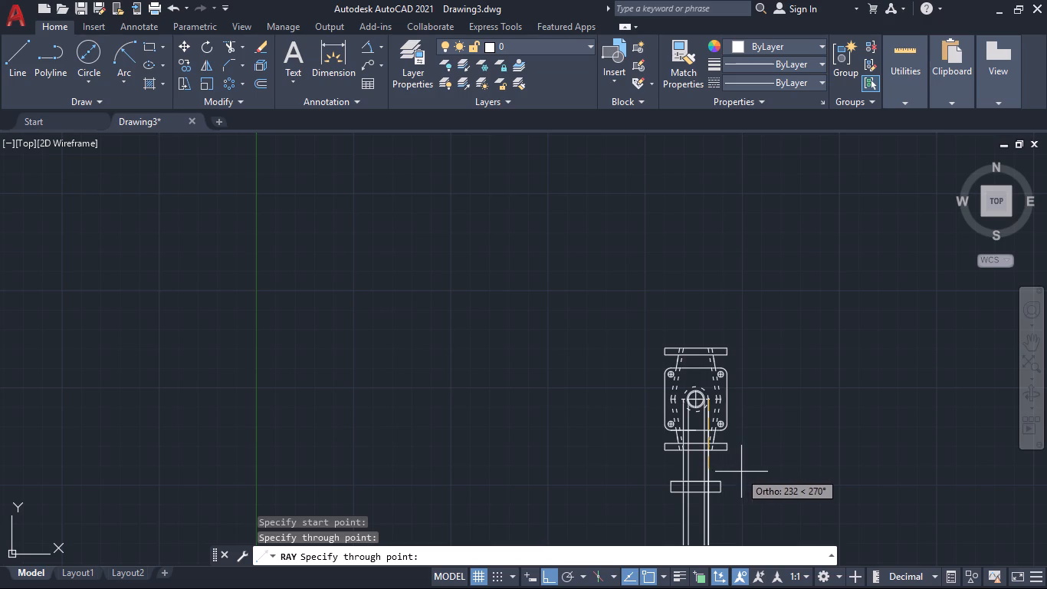
pyautogui.press('space')
pyautogui.press('space')
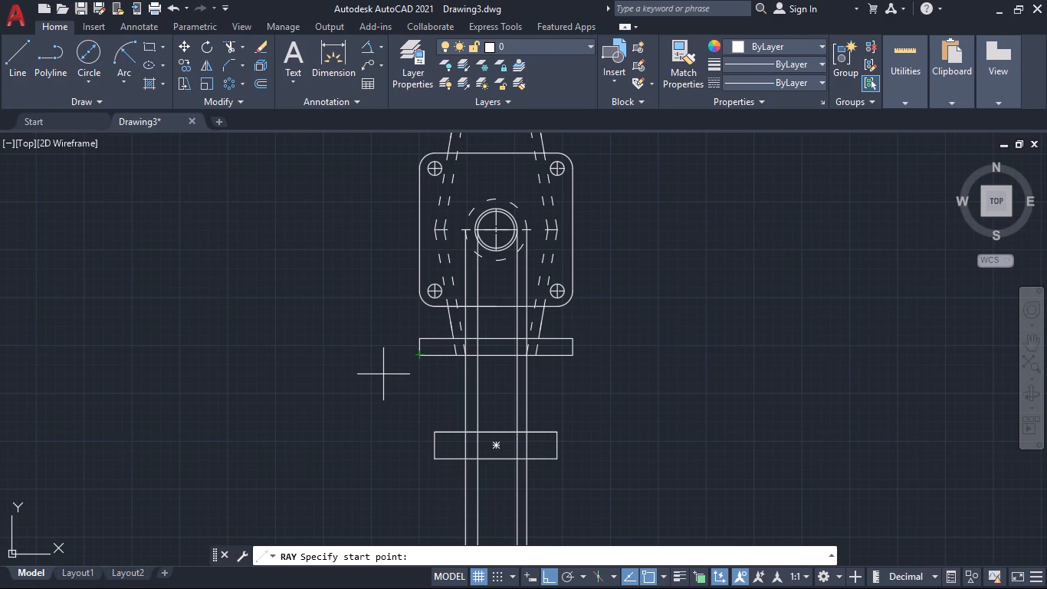
pyautogui.press('Escape')
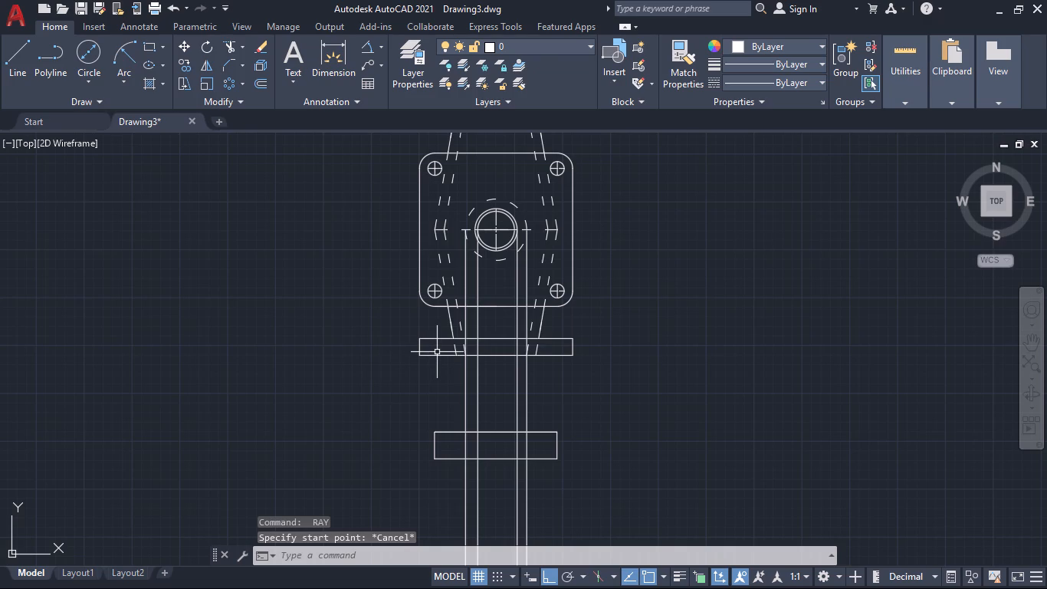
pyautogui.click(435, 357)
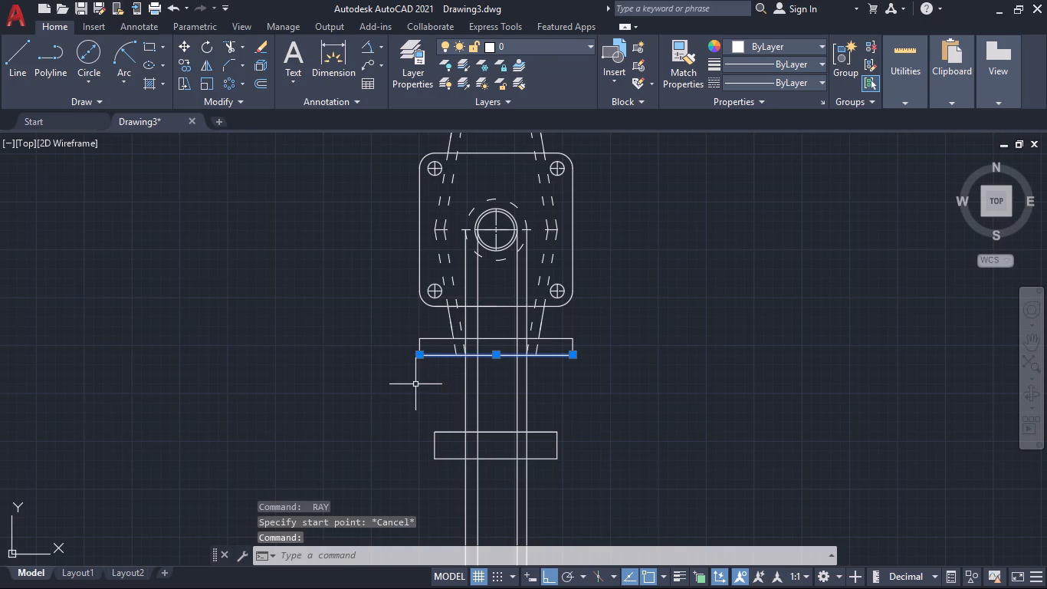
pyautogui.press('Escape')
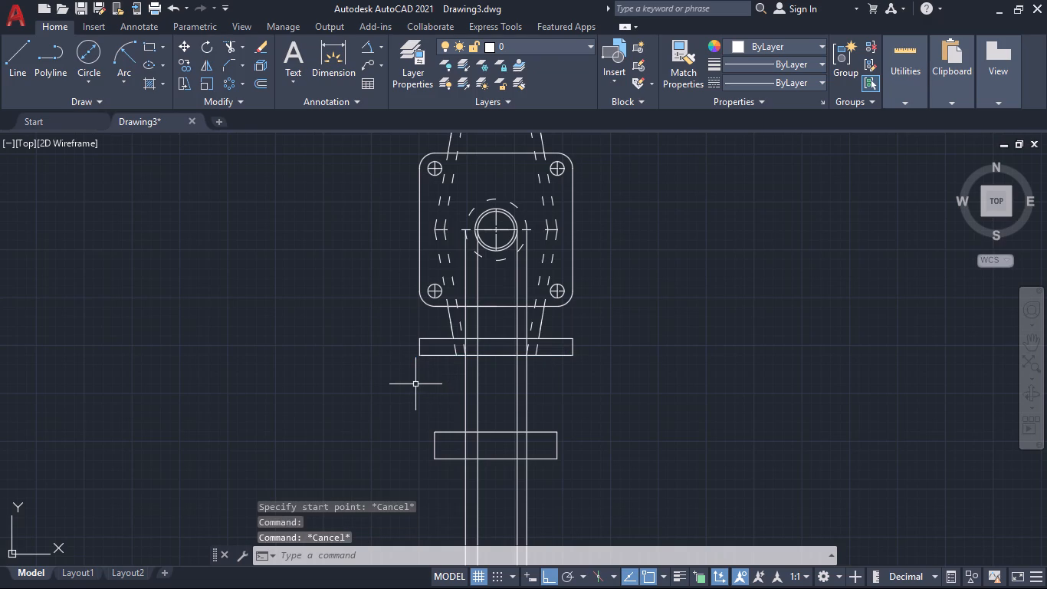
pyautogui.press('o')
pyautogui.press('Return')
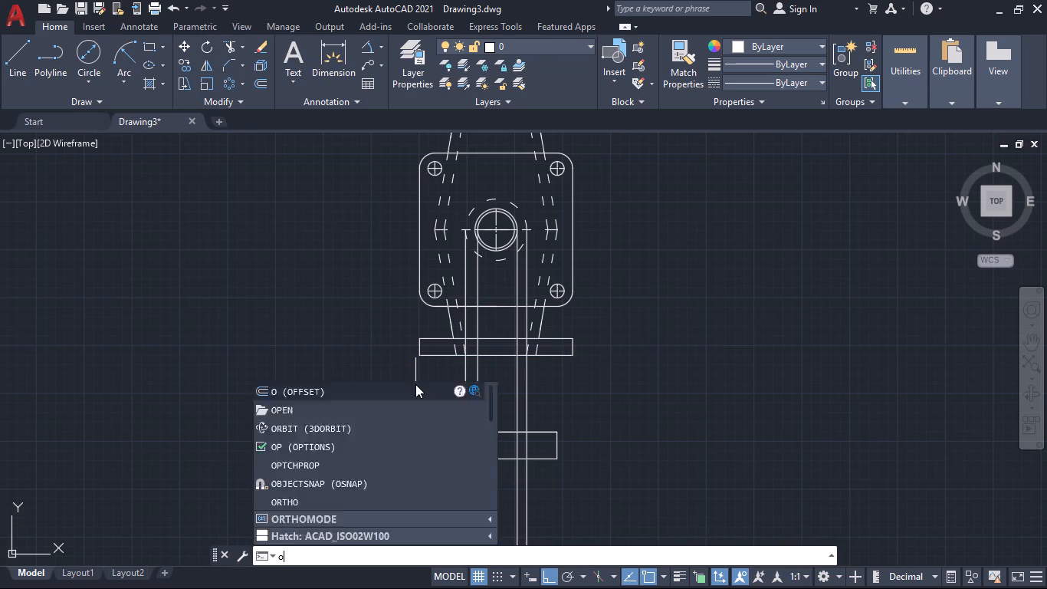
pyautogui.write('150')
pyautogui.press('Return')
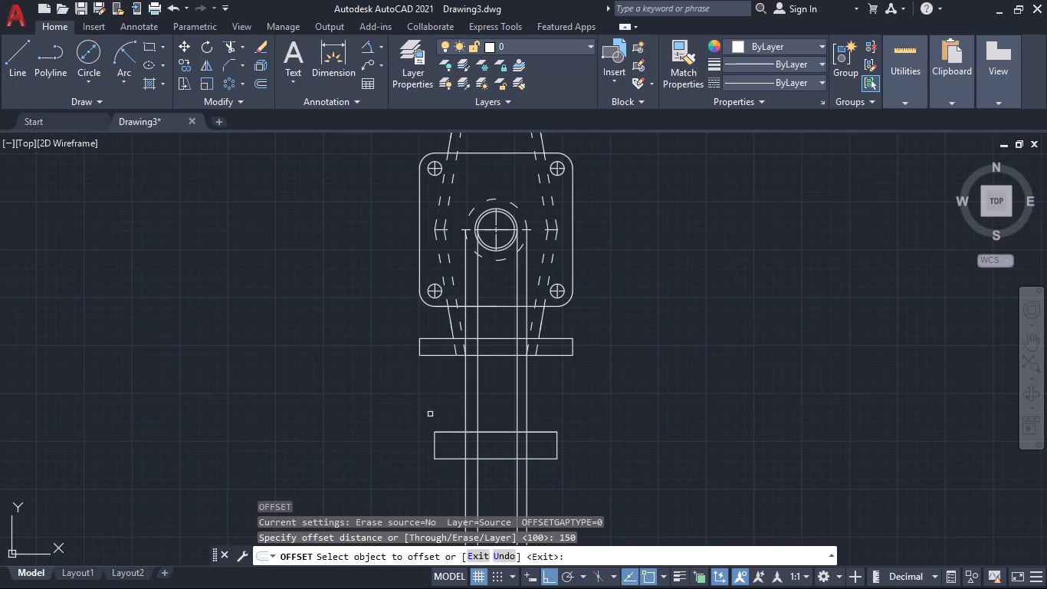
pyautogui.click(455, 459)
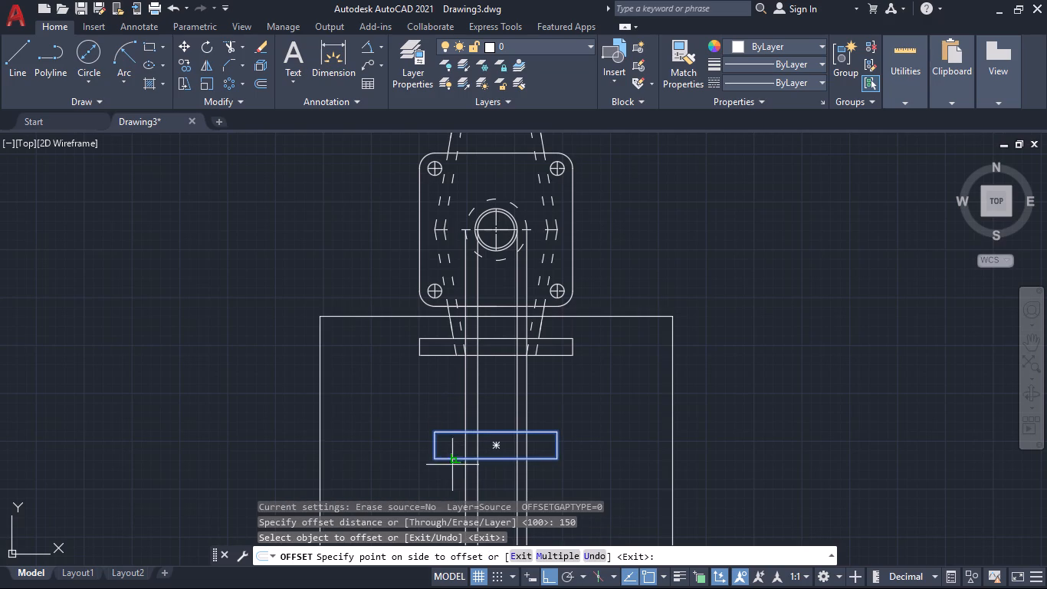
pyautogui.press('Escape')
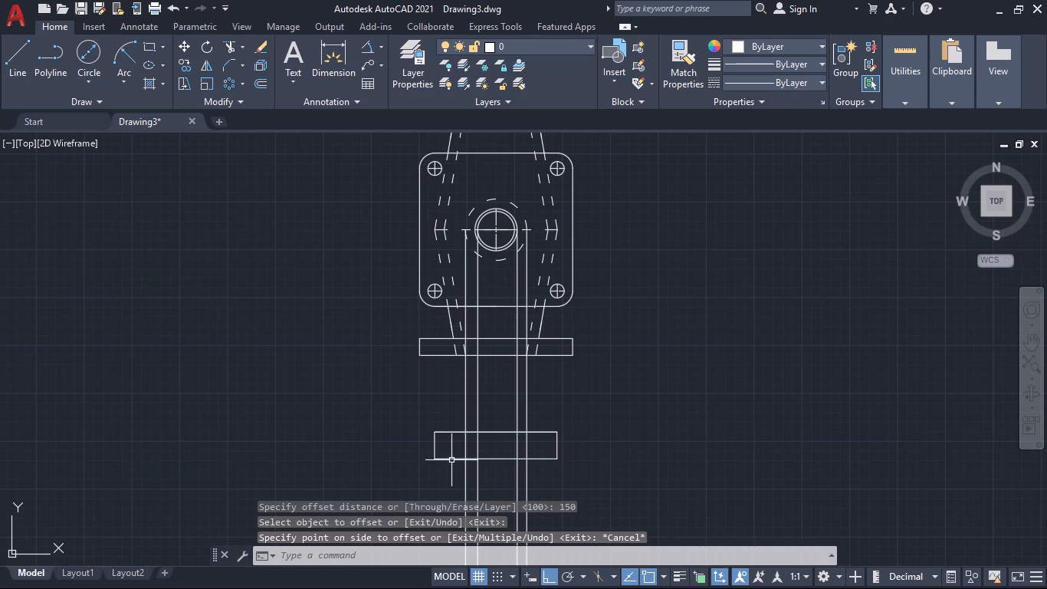
# Explode the rectangle below the flanged part into separate lines.
pyautogui.click(451, 460)
pyautogui.press('x')
pyautogui.press('Return')
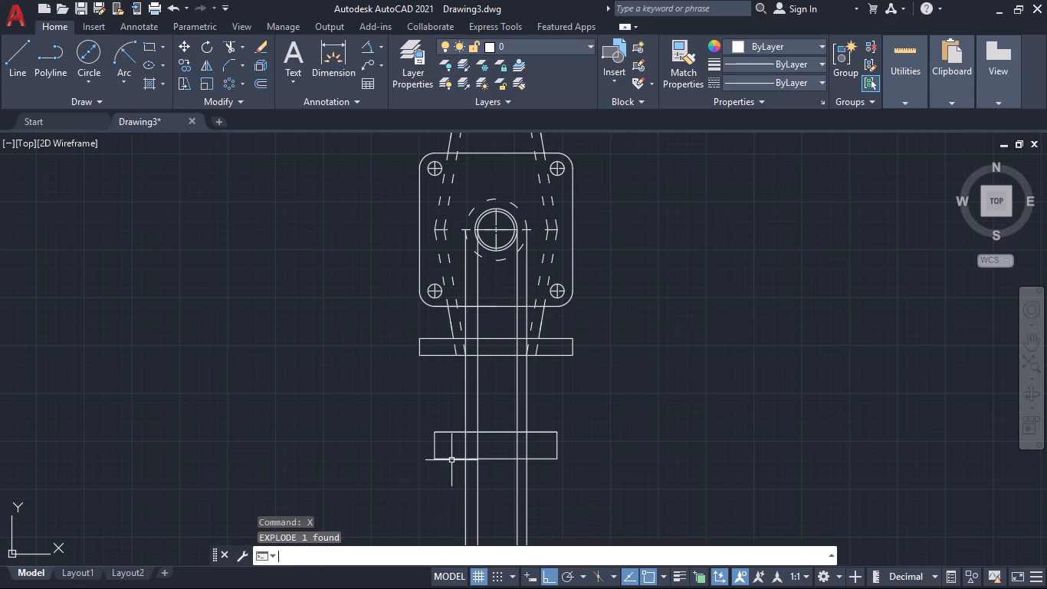
# Offset the exploded rectangle's bottom edge 150 mm downward.
pyautogui.press('o')
pyautogui.press('Return')
pyautogui.write('150')
pyautogui.press('Return')
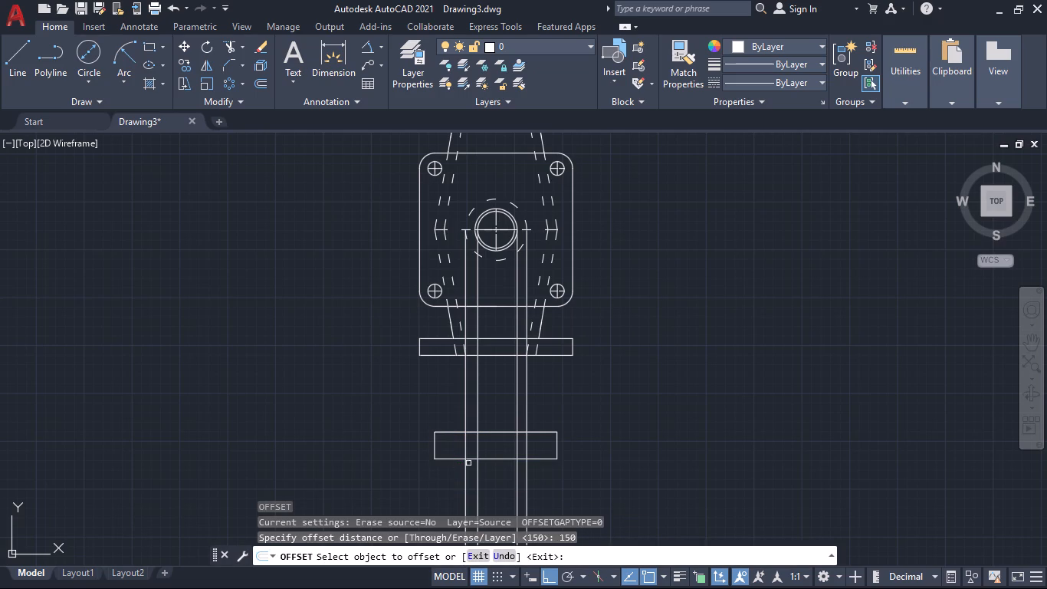
pyautogui.click(487, 459)
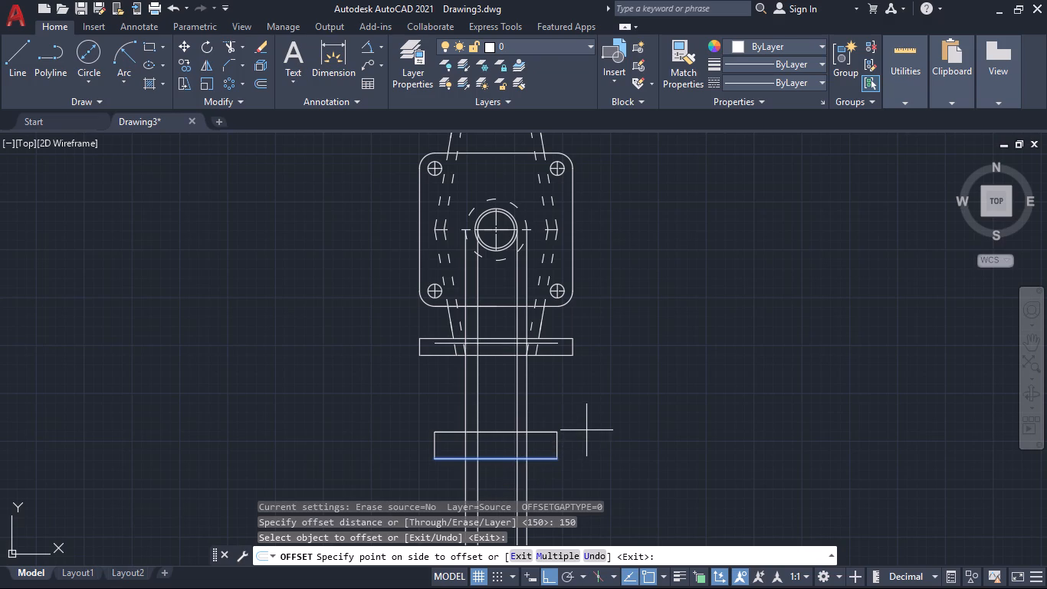
pyautogui.click(637, 530)
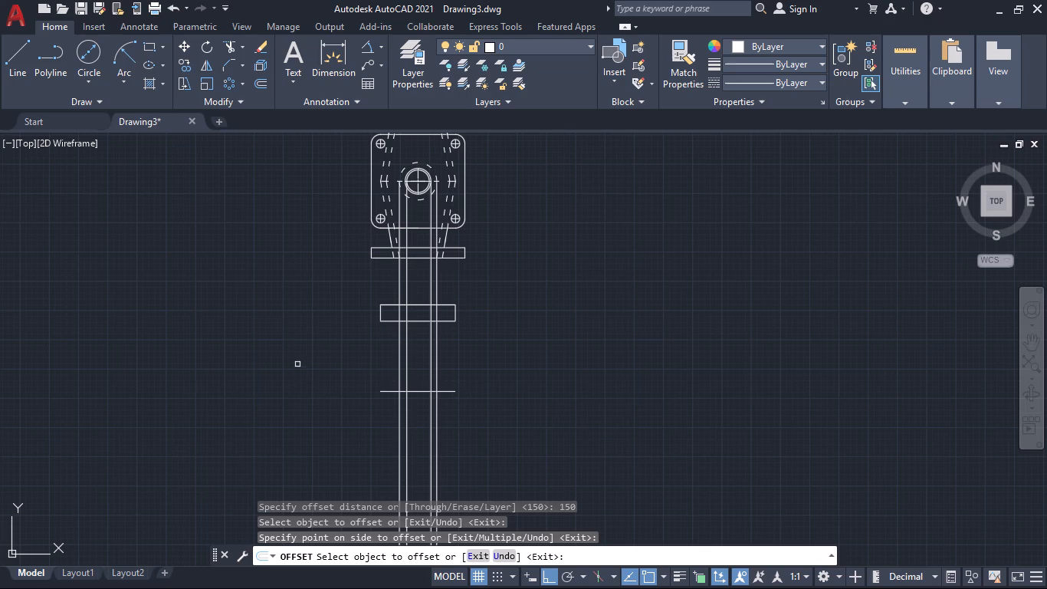
pyautogui.press('Return')
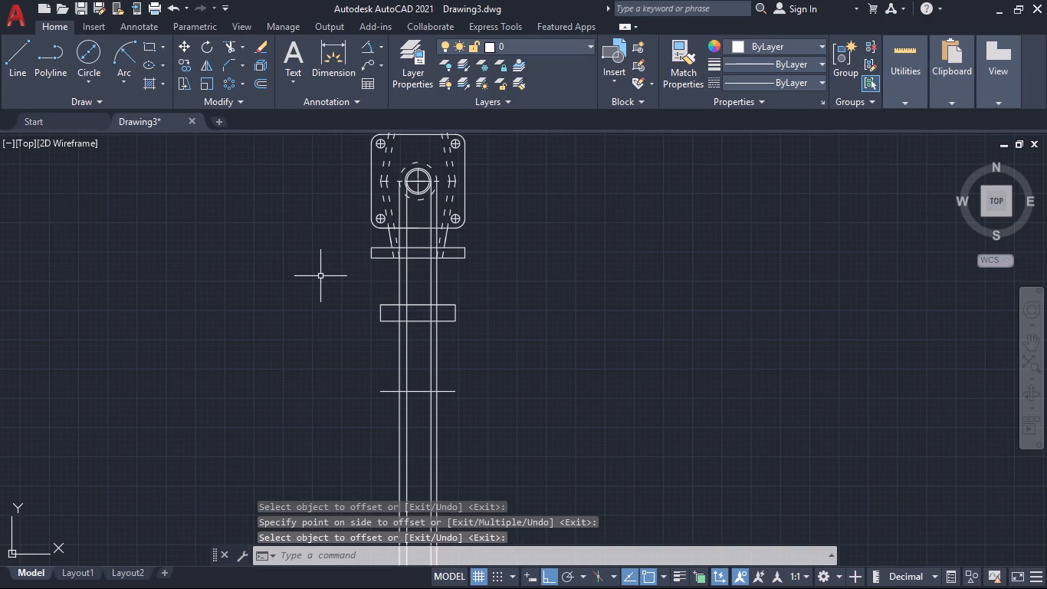
# Draw a vertical ray downward from the centre of the central hole through the lower view.
pyautogui.press('a')
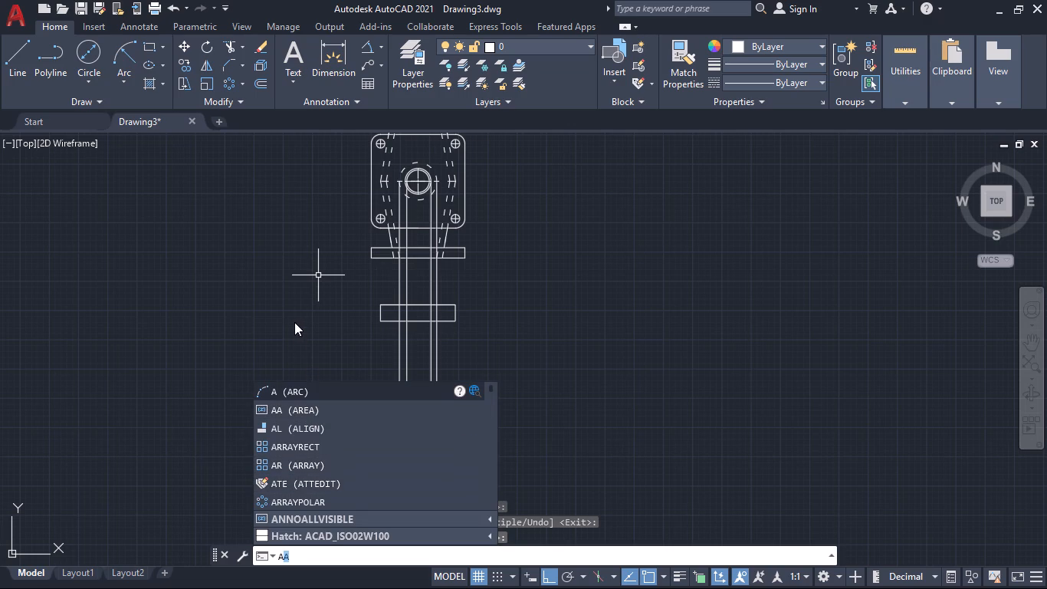
pyautogui.click(109, 100)
pyautogui.click(104, 104)
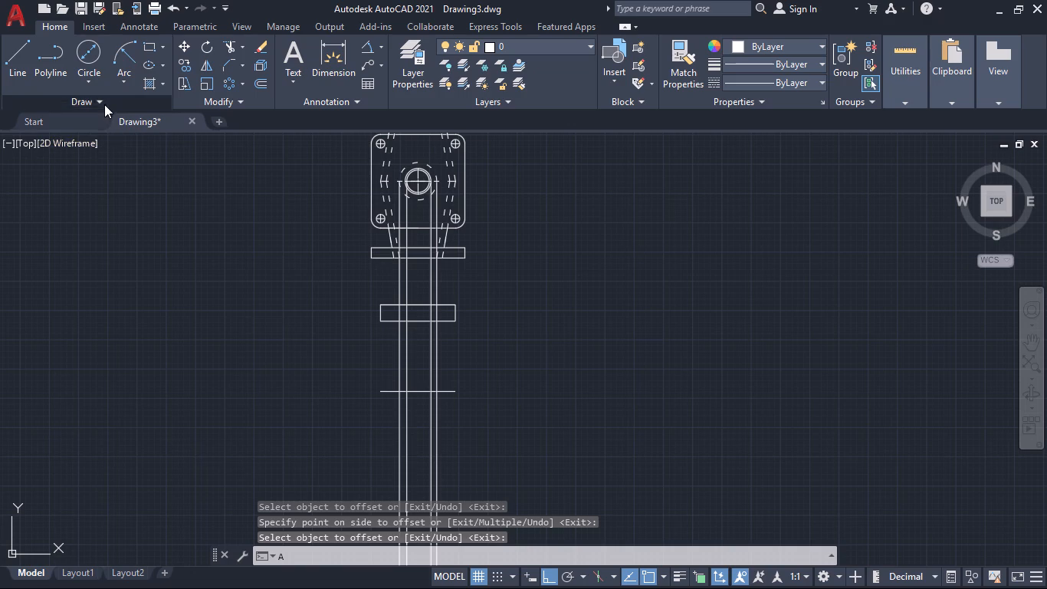
pyautogui.click(67, 117)
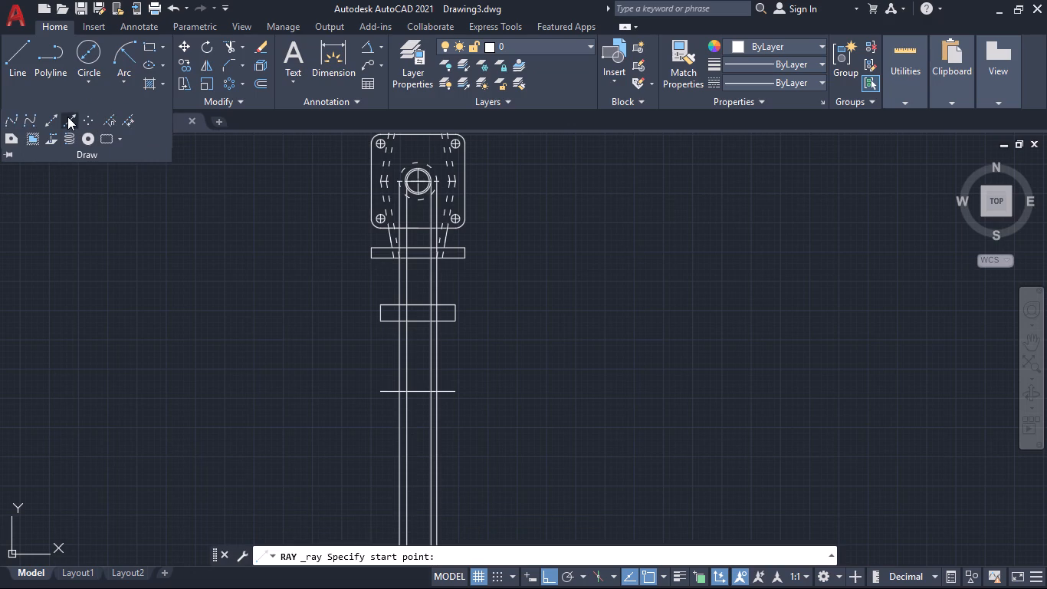
pyautogui.click(409, 183)
pyautogui.click(413, 369)
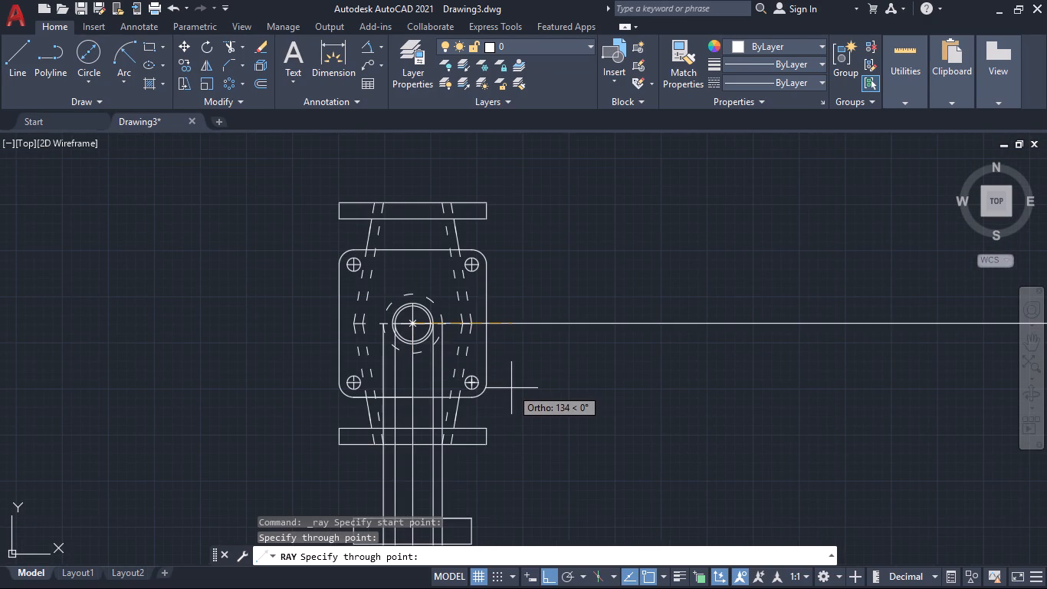
pyautogui.press('Escape')
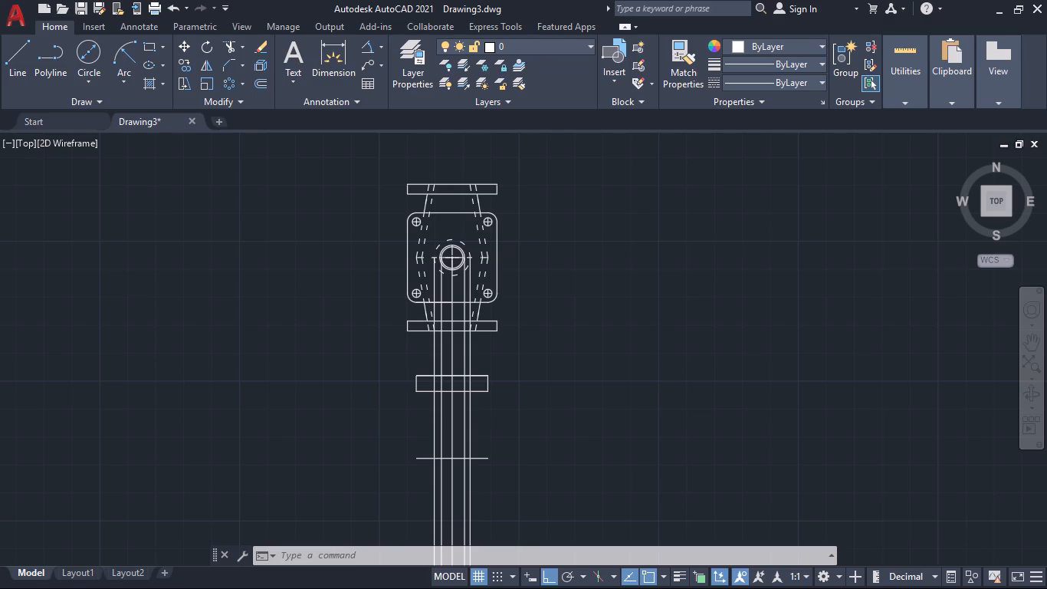
# Draw an 80 mm diameter circle centred where the central vertical ray crosses the offset horizontal line.
pyautogui.click(88, 51)
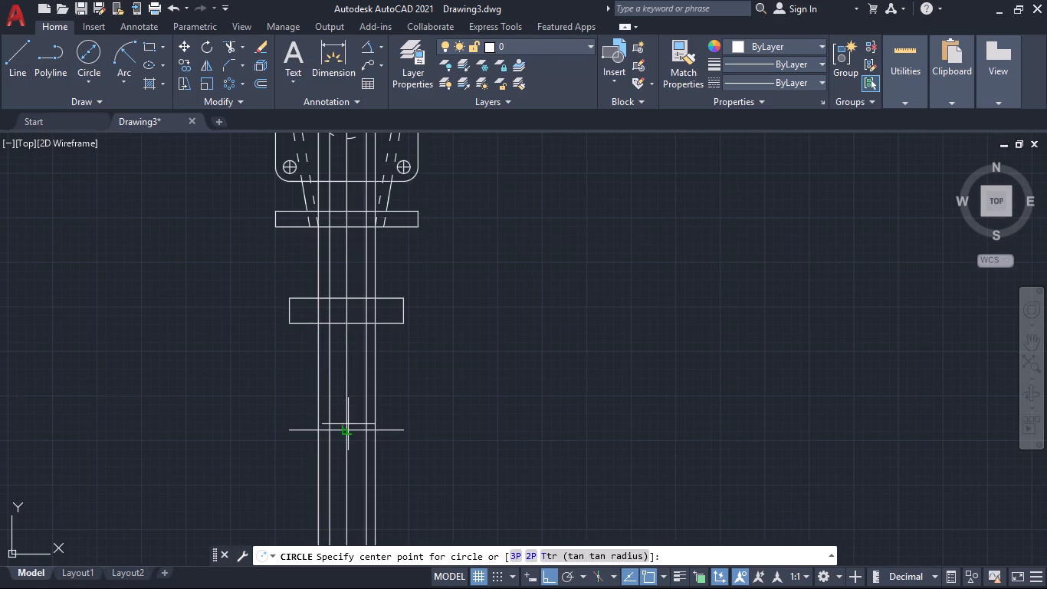
pyautogui.click(346, 429)
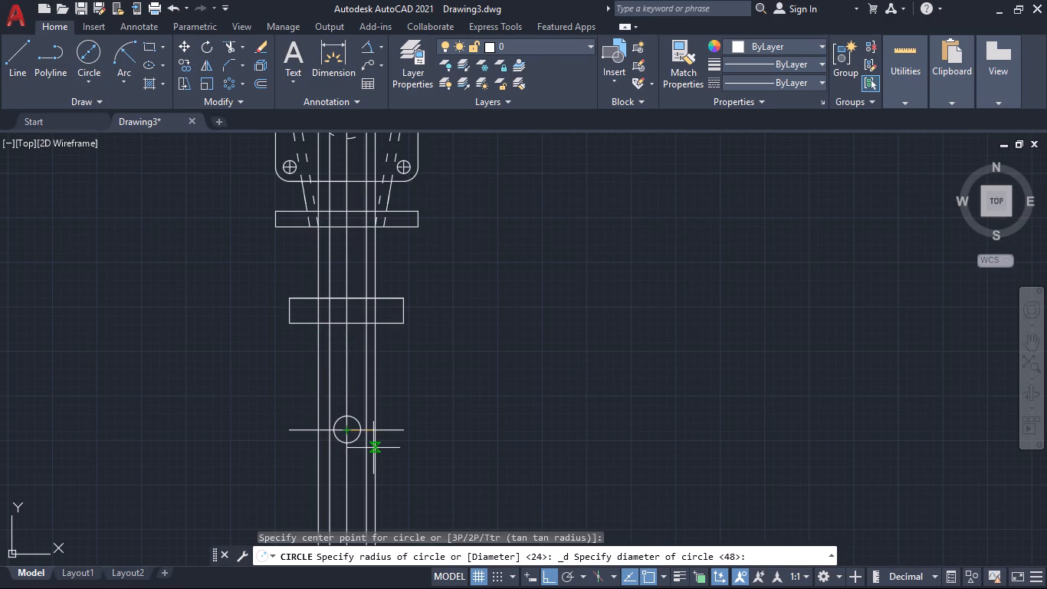
pyautogui.write('80')
pyautogui.press('Return')
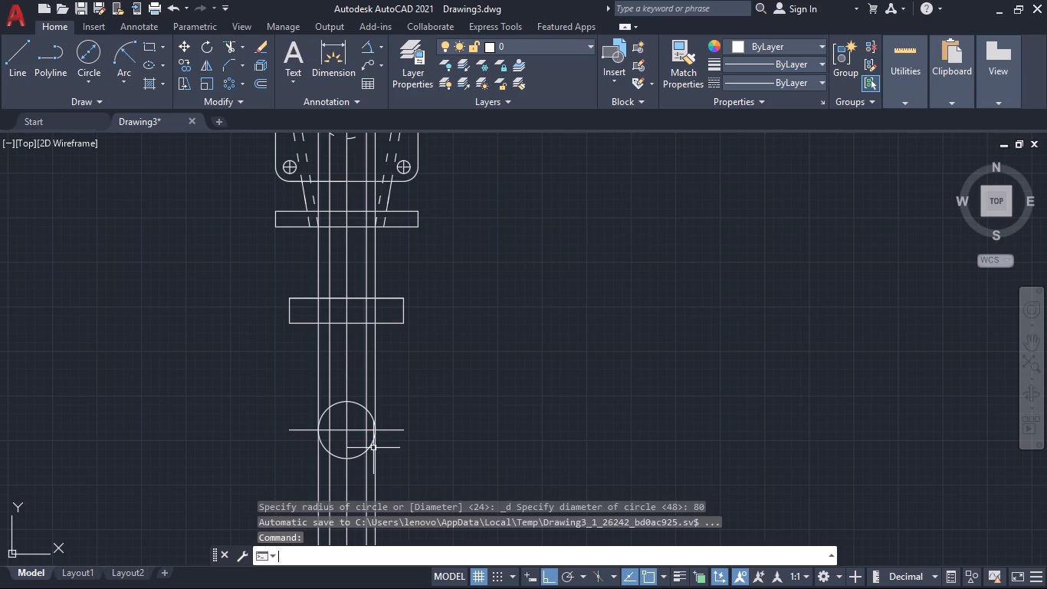
# Draw 55 mm and 48 mm diameter circles concentric with the 80 mm circle in the lower view.
pyautogui.click(85, 61)
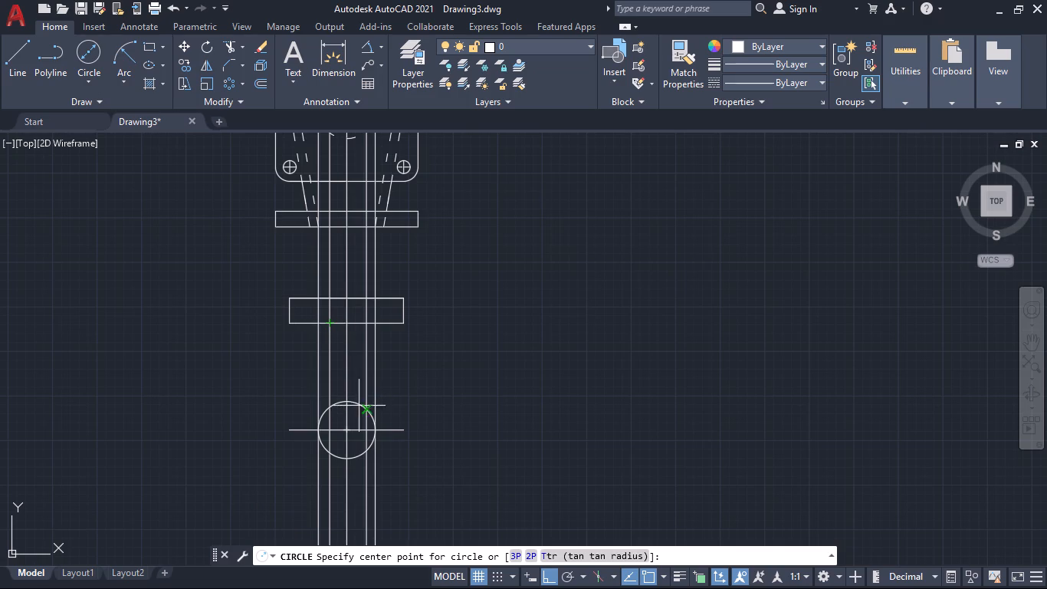
pyautogui.click(346, 428)
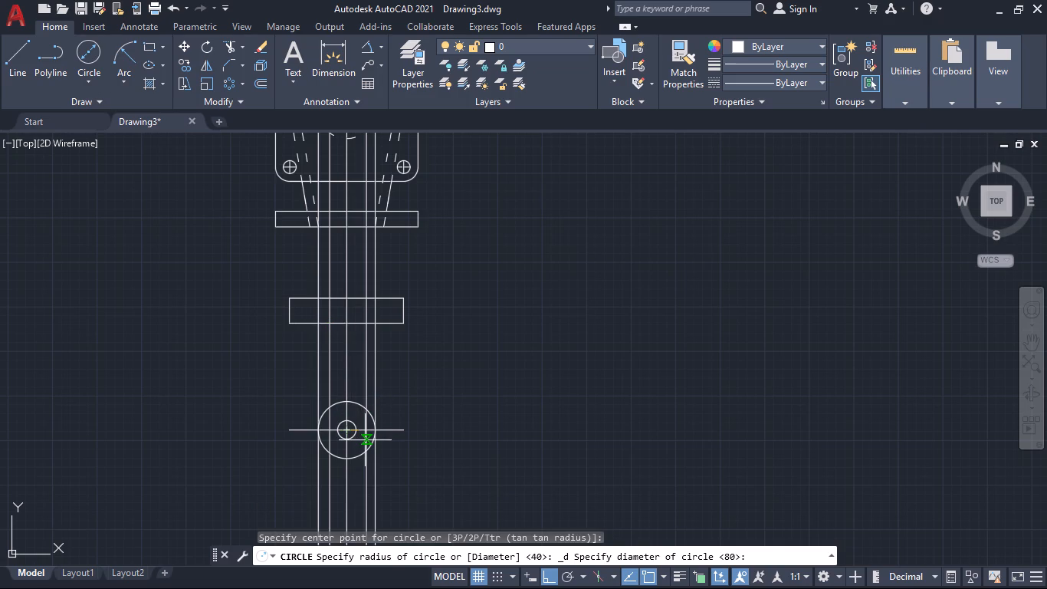
pyautogui.write('55')
pyautogui.press('Return')
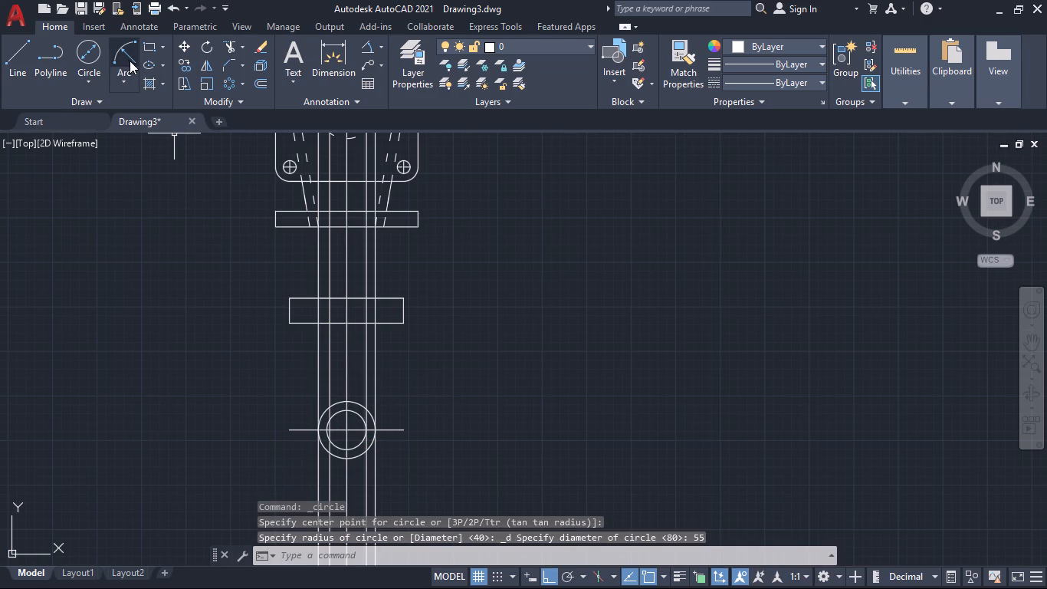
pyautogui.click(95, 54)
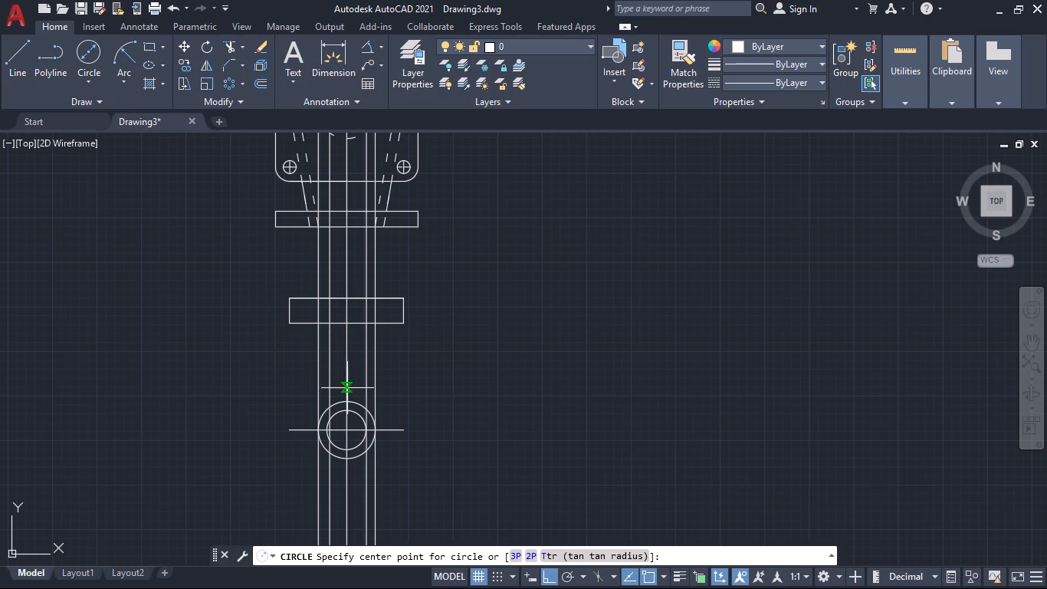
pyautogui.click(348, 430)
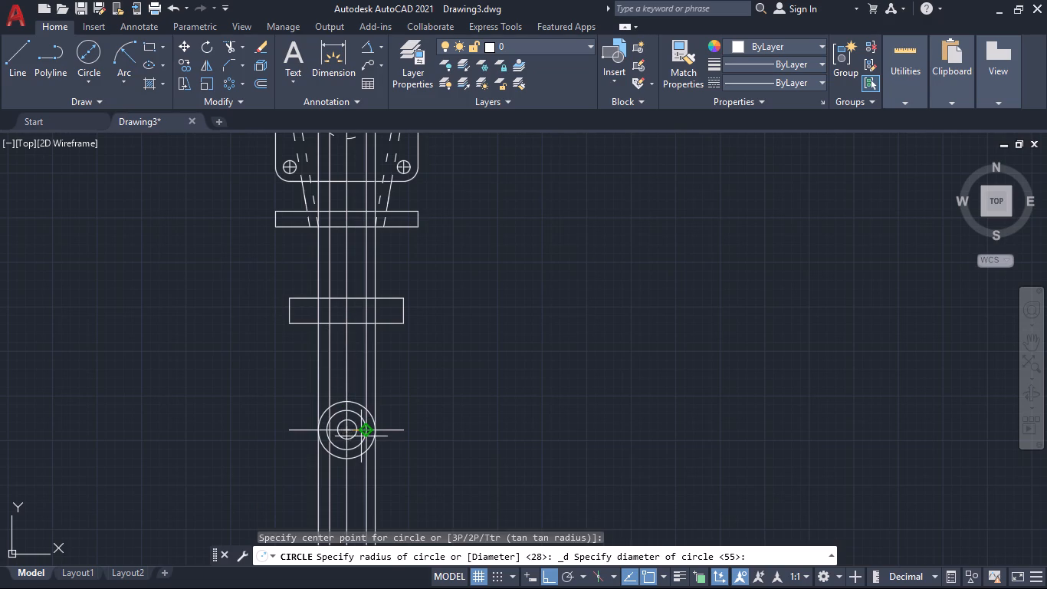
pyautogui.write('48')
pyautogui.press('Return')
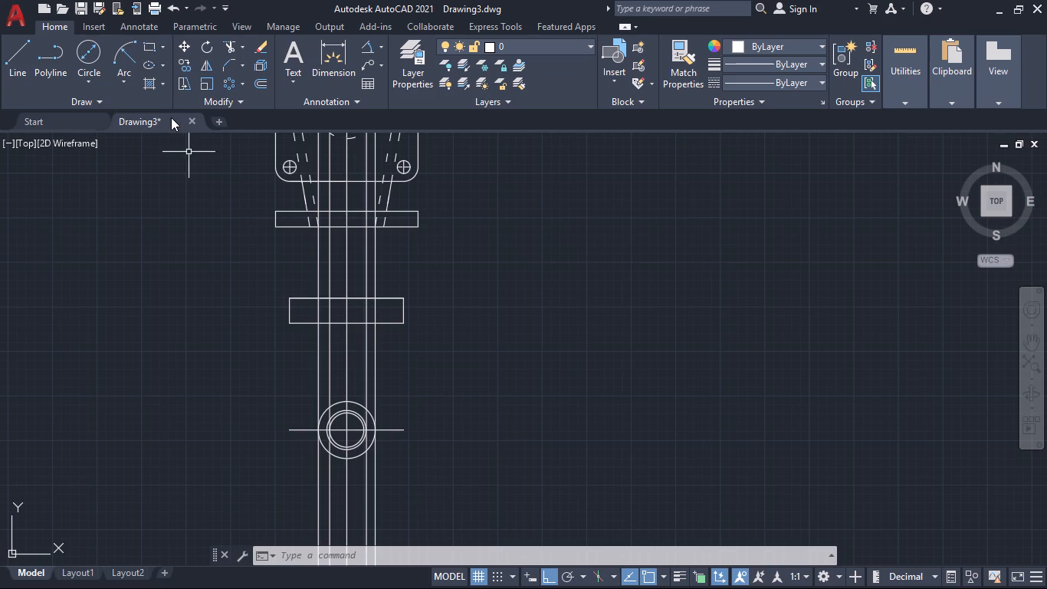
# Draw 200 mm and 160 mm diameter circles around the same centre in the lower view.
pyautogui.click(89, 52)
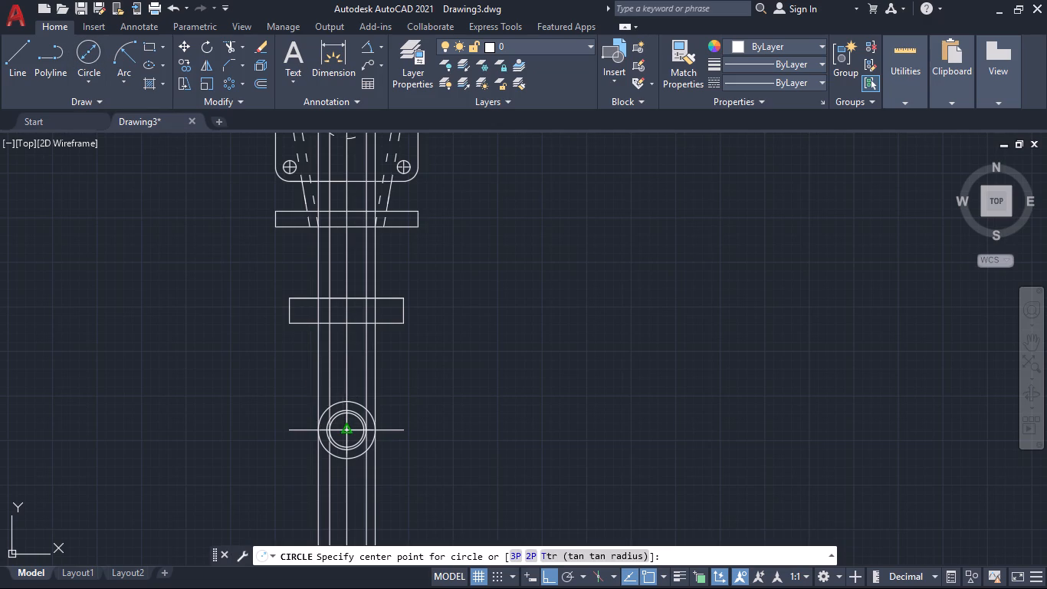
pyautogui.click(347, 429)
pyautogui.write('200')
pyautogui.press('Return')
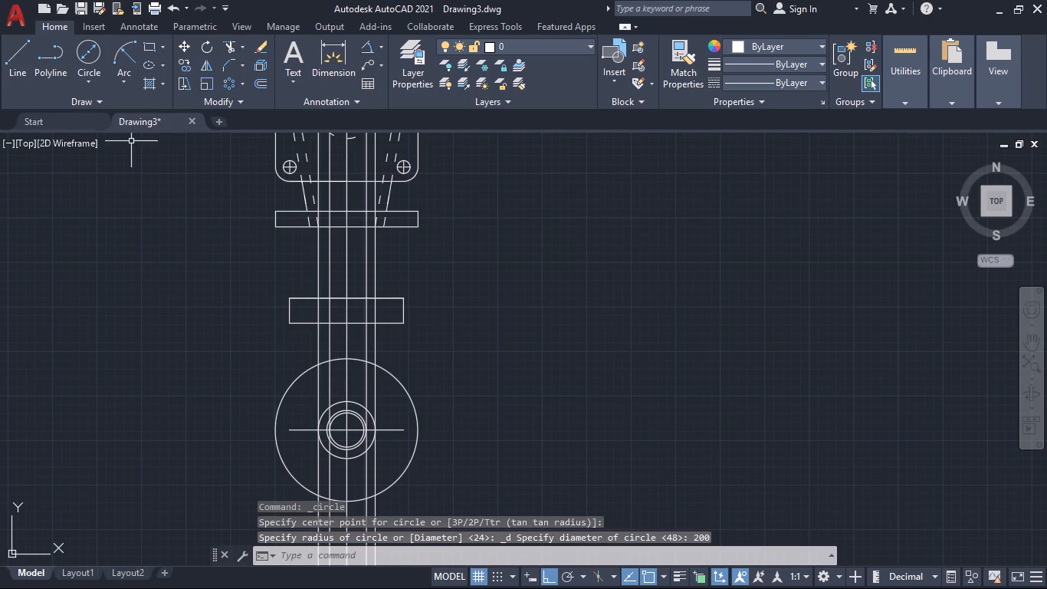
pyautogui.click(89, 53)
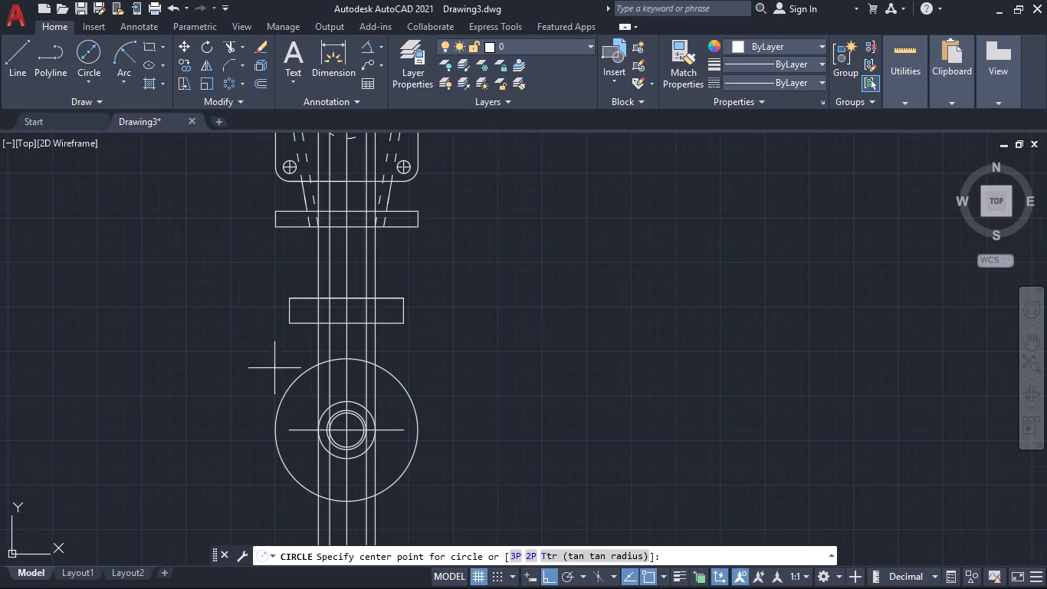
pyautogui.click(346, 429)
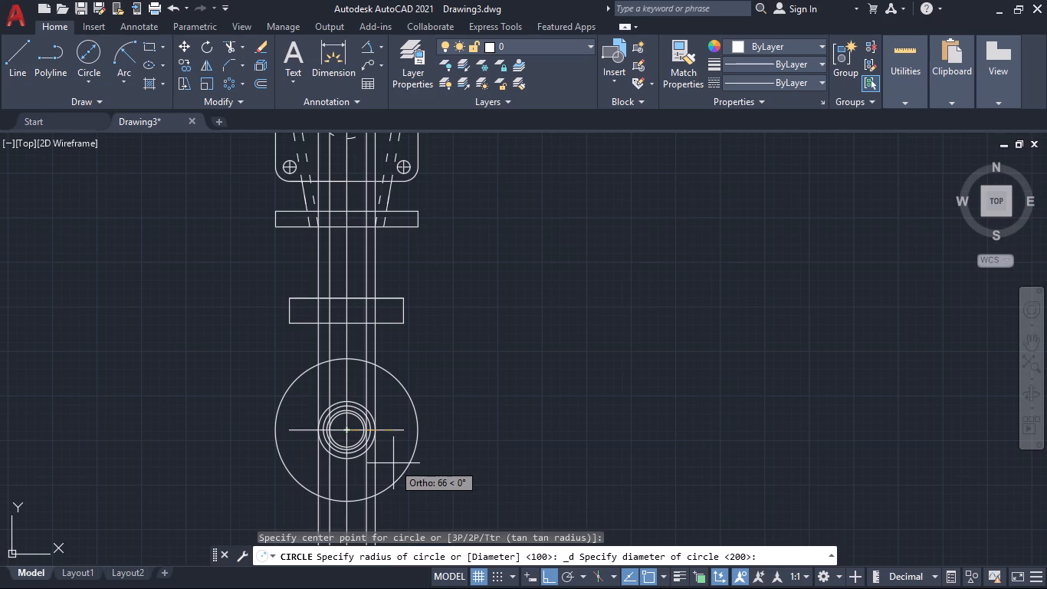
pyautogui.write('160')
pyautogui.press('Return')
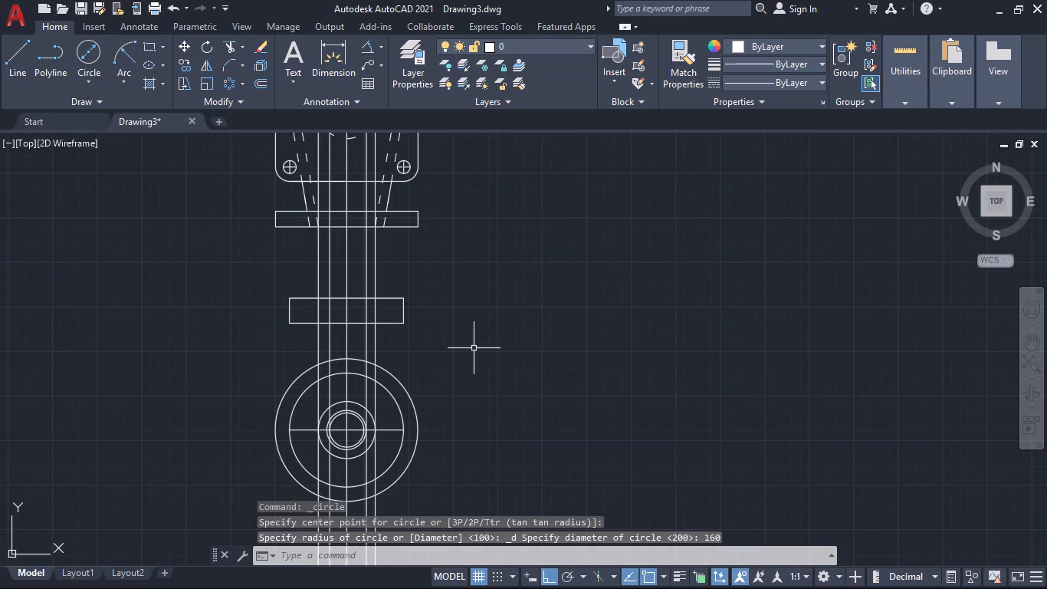
# Match the 160 mm circle's properties to a dashed hidden line of the flanged part.
pyautogui.write('ma')
pyautogui.press('Return')
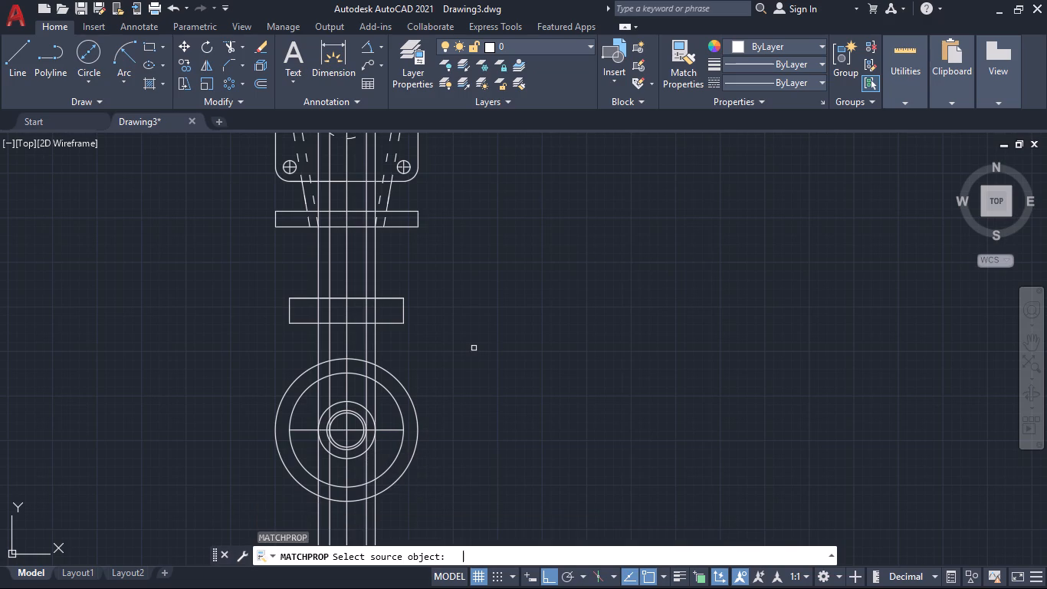
pyautogui.click(381, 197)
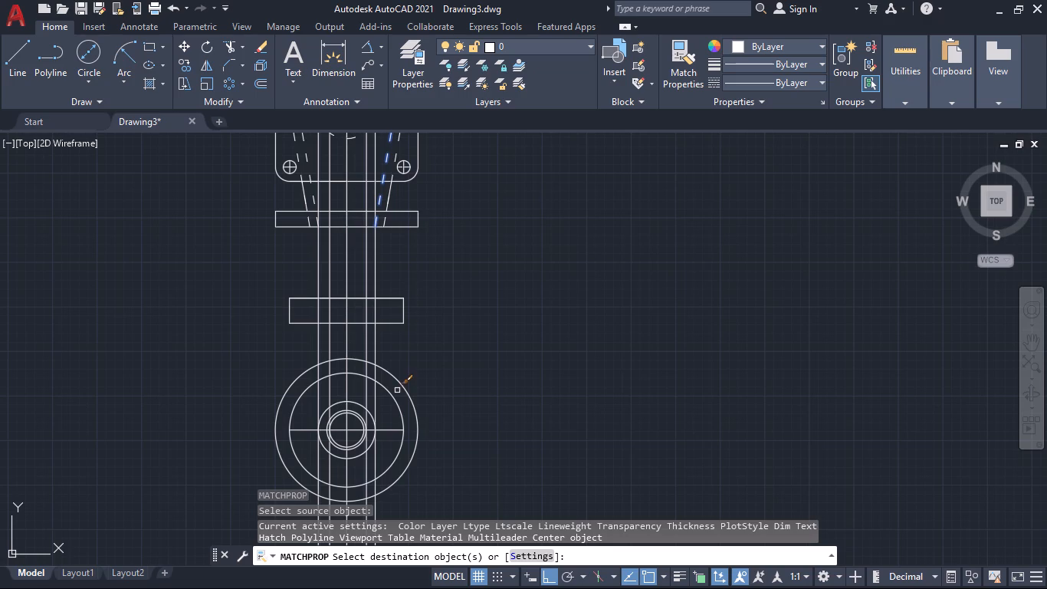
pyautogui.click(398, 405)
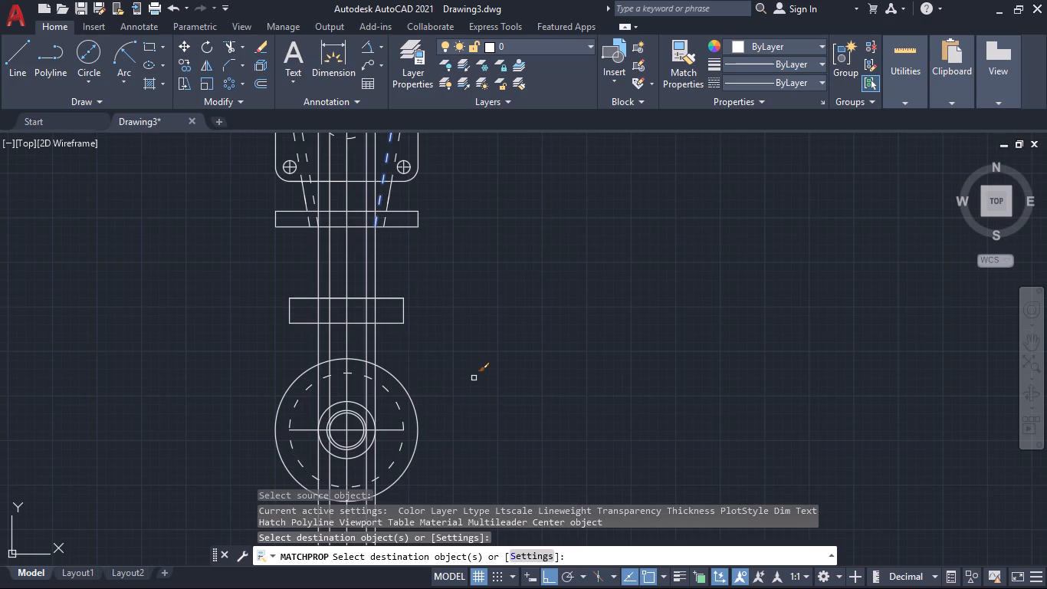
pyautogui.press('`')
pyautogui.press('Escape')
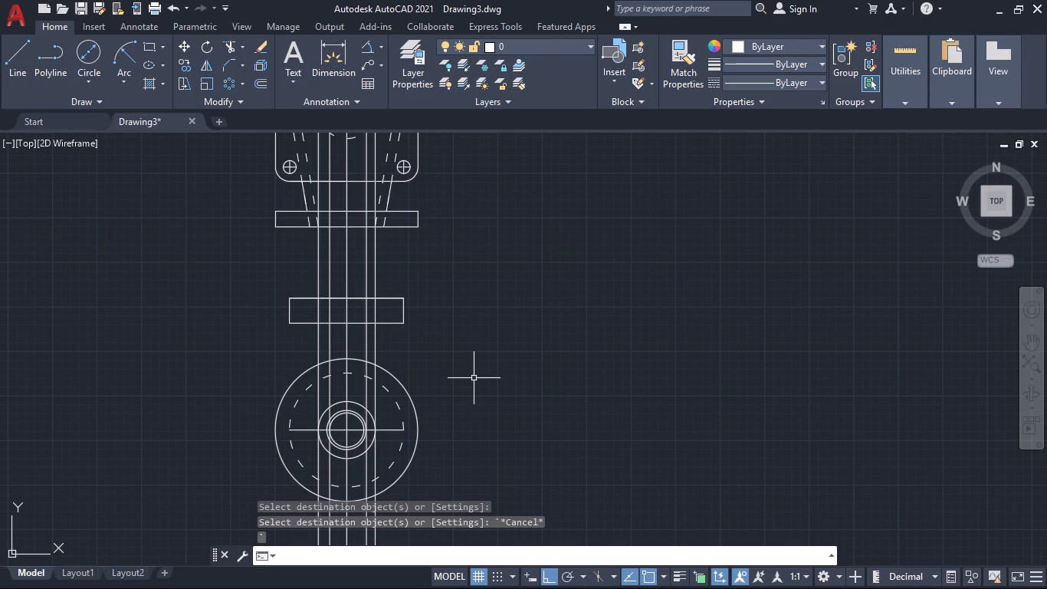
# Draw an 18 mm diameter hole centred where the central vertical ray crosses the top of the dashed 160 mm circle.
pyautogui.click(98, 60)
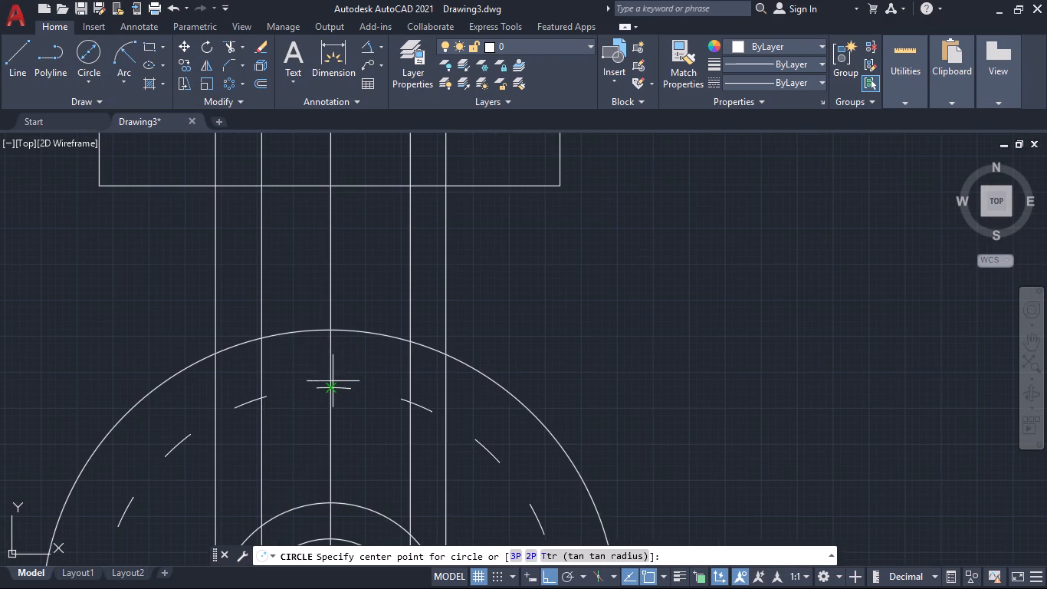
pyautogui.click(333, 386)
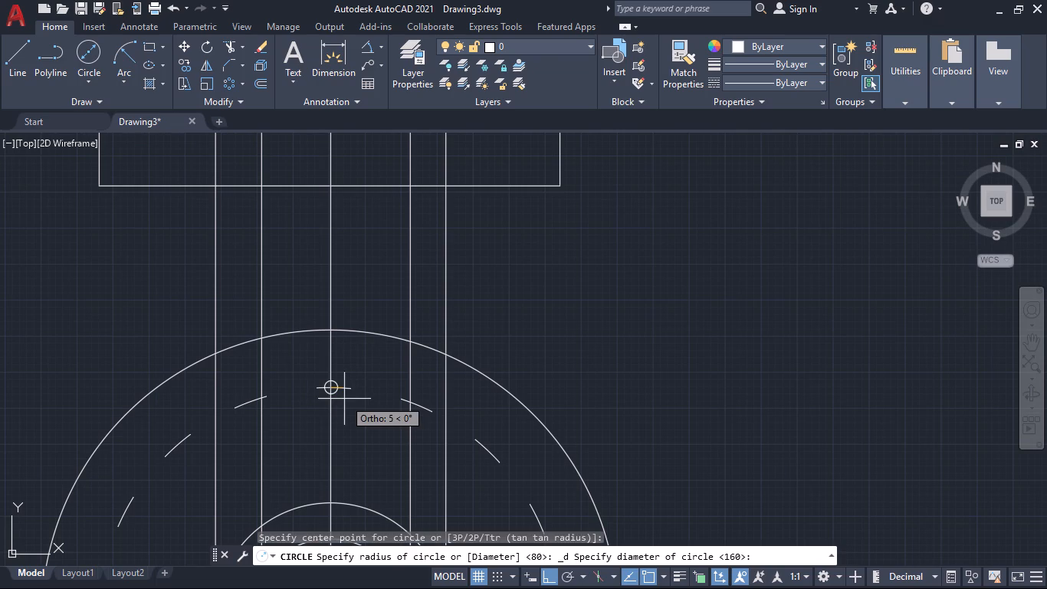
pyautogui.write('18')
pyautogui.press('Return')
# Polar-array the 18 mm hole about the common circle centre with 6 items over 360 degrees.
pyautogui.keyDown('ctrl'); pyautogui.scroll(-3, 344, 399); pyautogui.keyUp('ctrl')
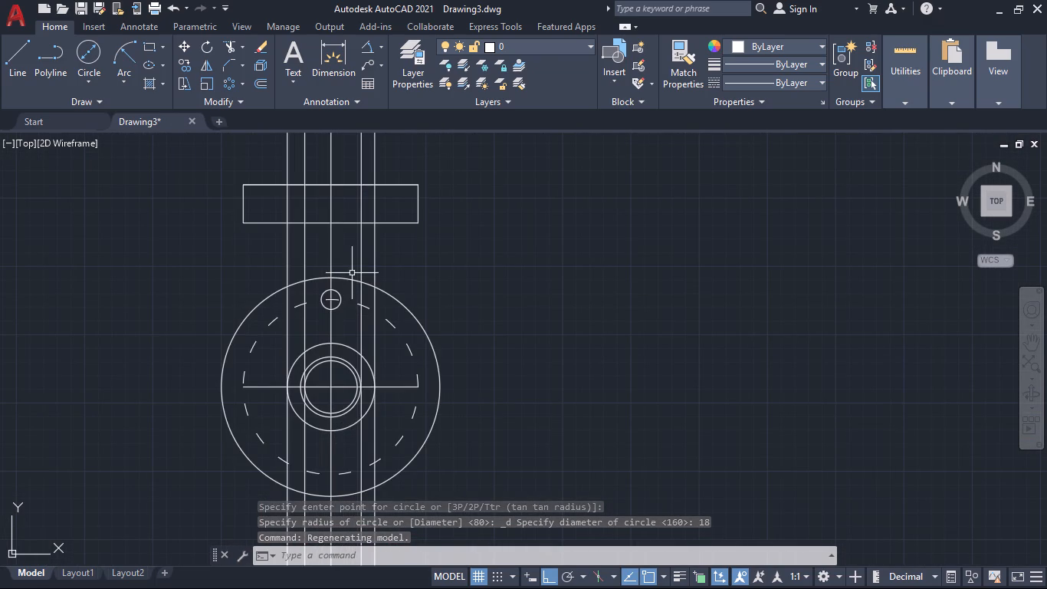
pyautogui.click(340, 292)
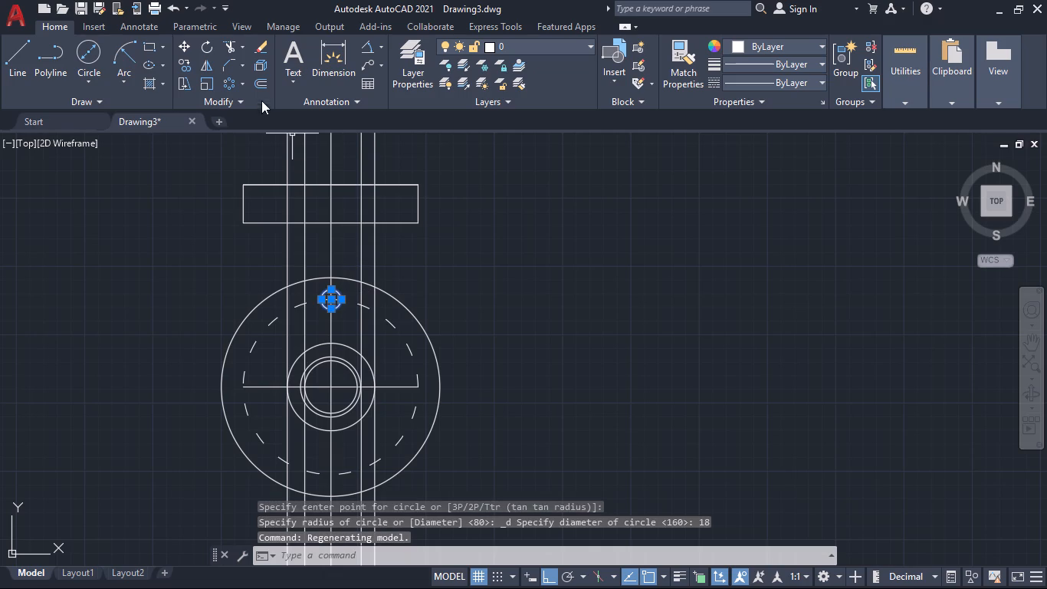
pyautogui.click(231, 83)
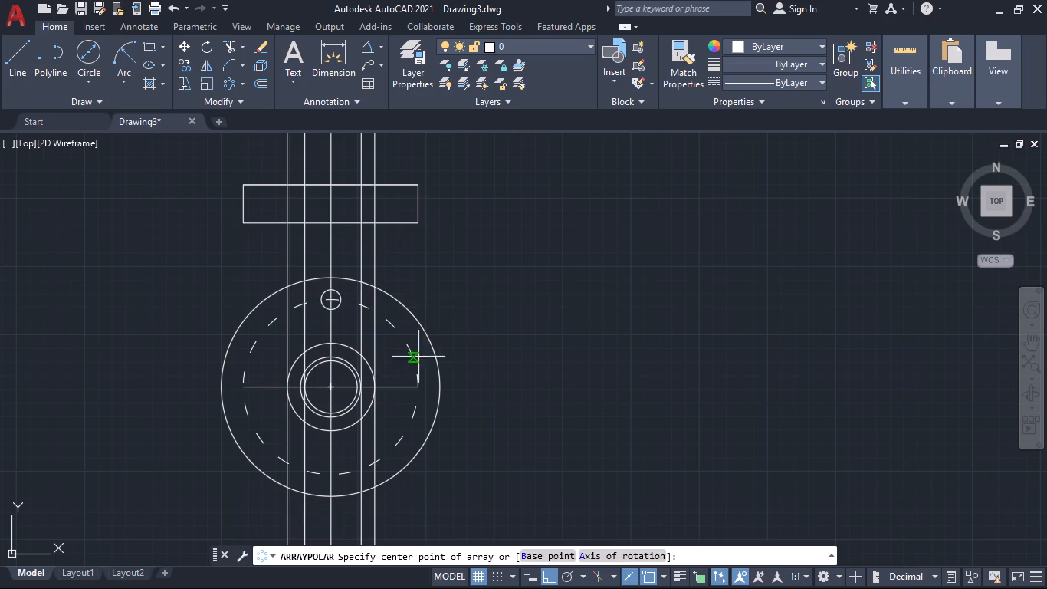
pyautogui.click(330, 388)
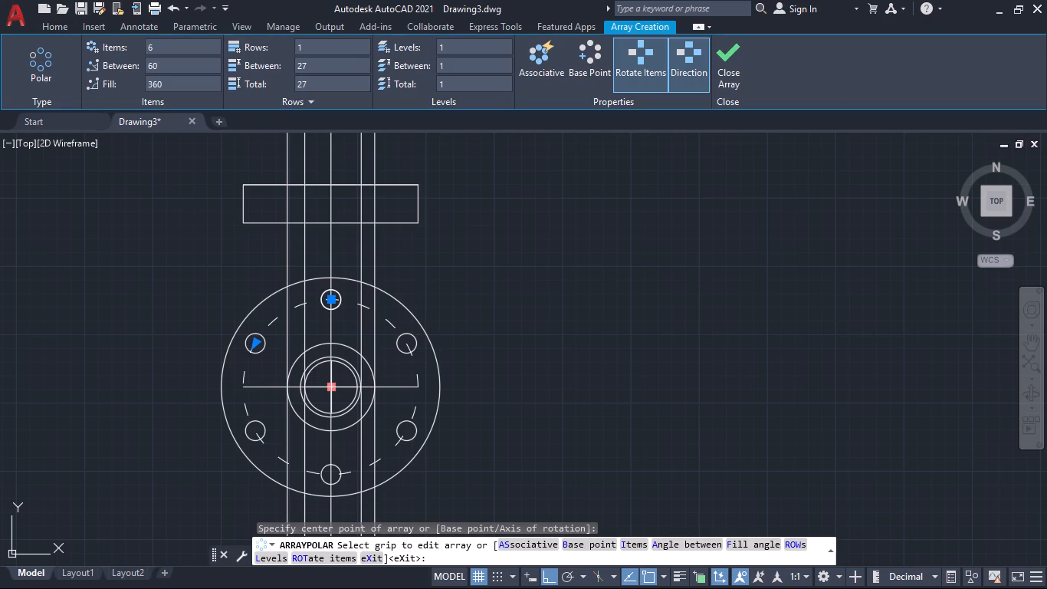
pyautogui.click(727, 64)
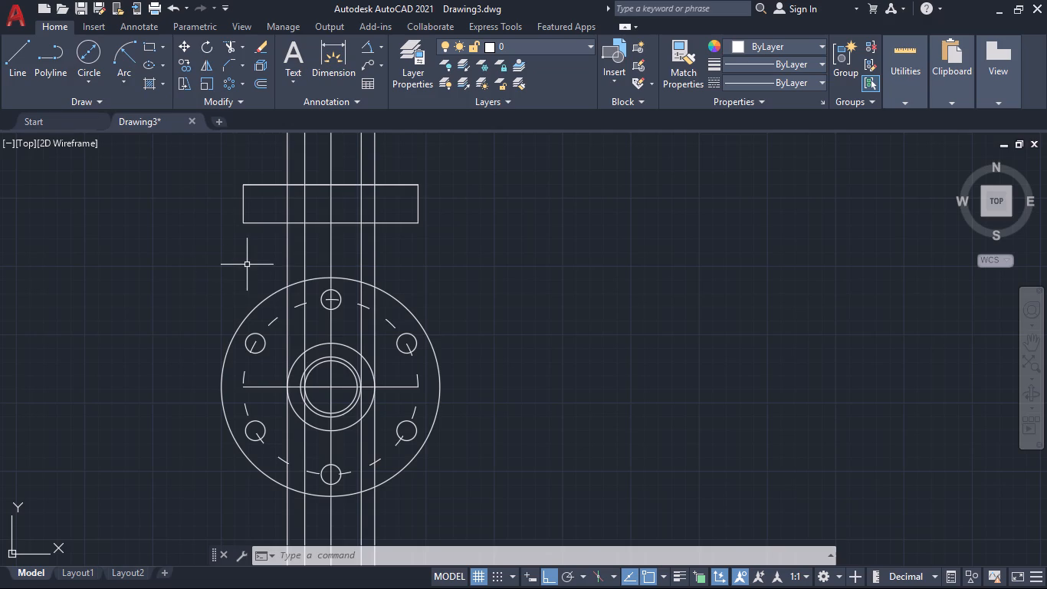
# Set the current linetype to HIDDENX2 and draw a concentric circle about 141 mm in diameter inside the bolt circle.
pyautogui.click(796, 79)
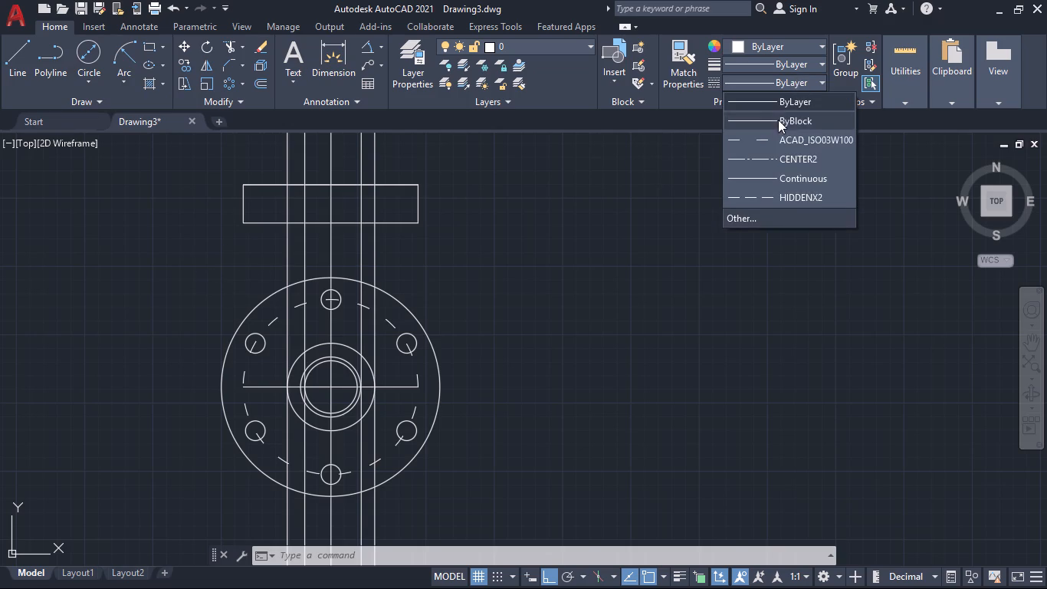
pyautogui.click(753, 194)
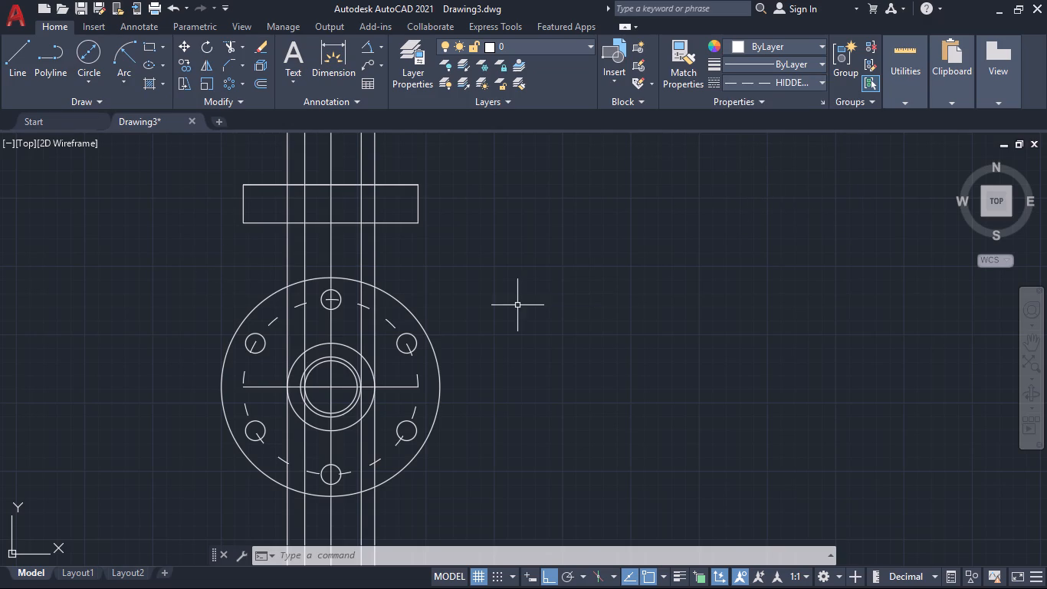
pyautogui.click(89, 58)
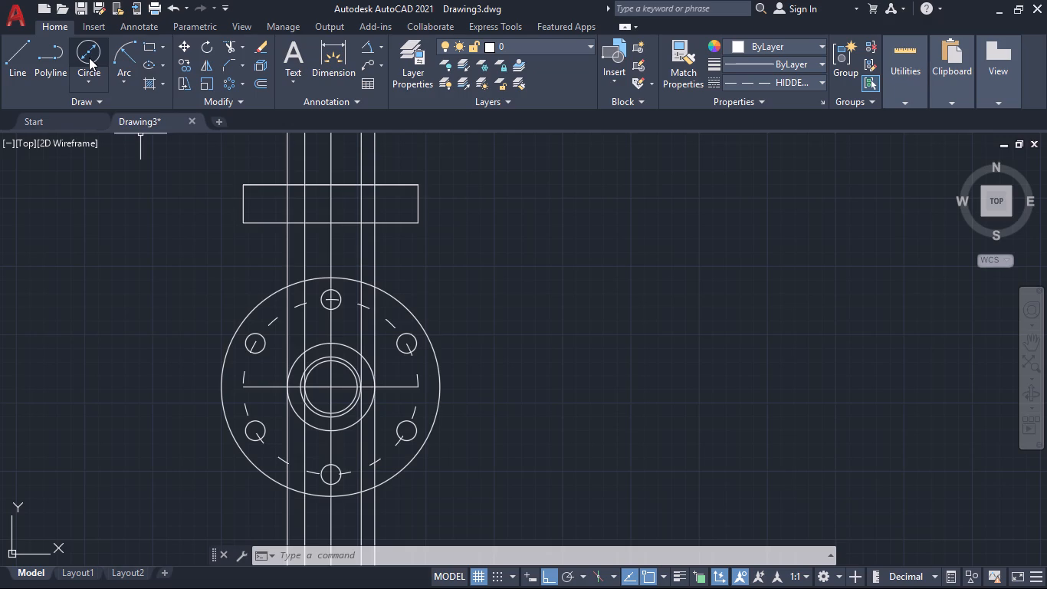
pyautogui.click(333, 387)
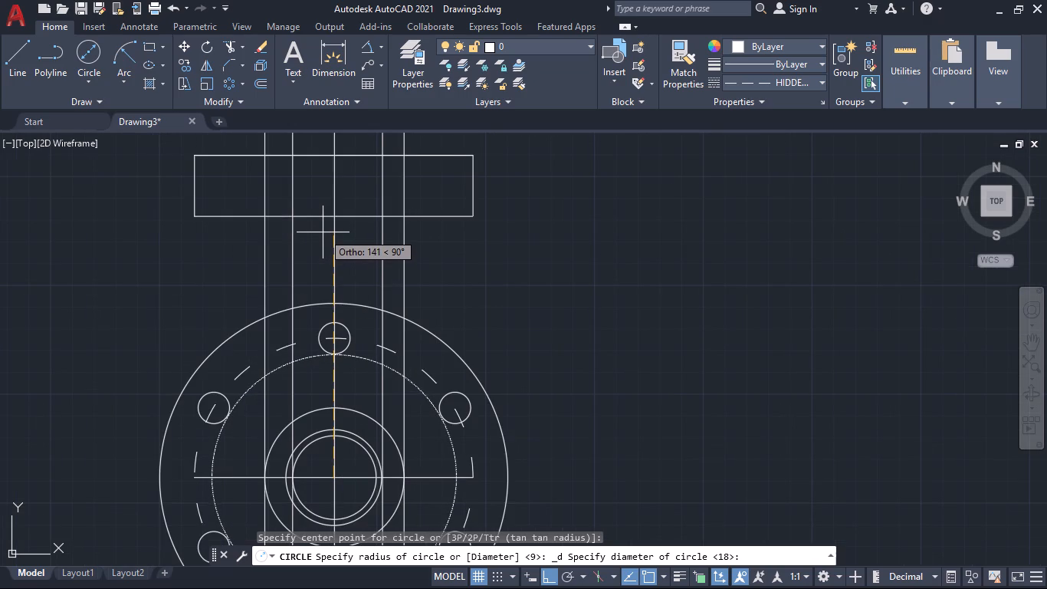
pyautogui.click(323, 232)
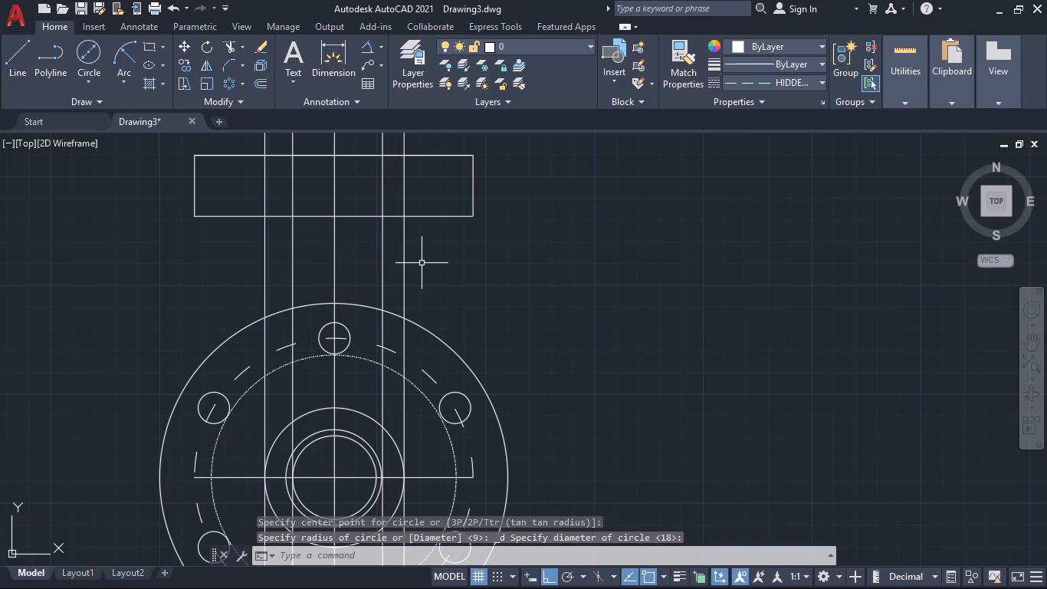
# Set the current linetype to CENTER2 and draw a concentric circle about 119 mm in diameter inside the 141 mm circle.
pyautogui.click(804, 82)
pyautogui.click(777, 155)
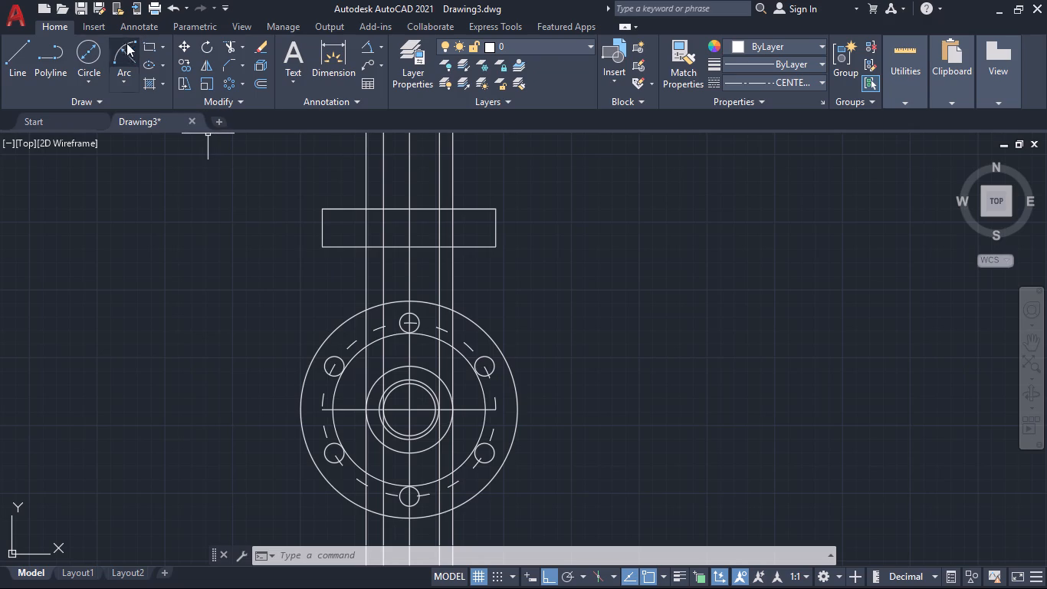
pyautogui.click(88, 51)
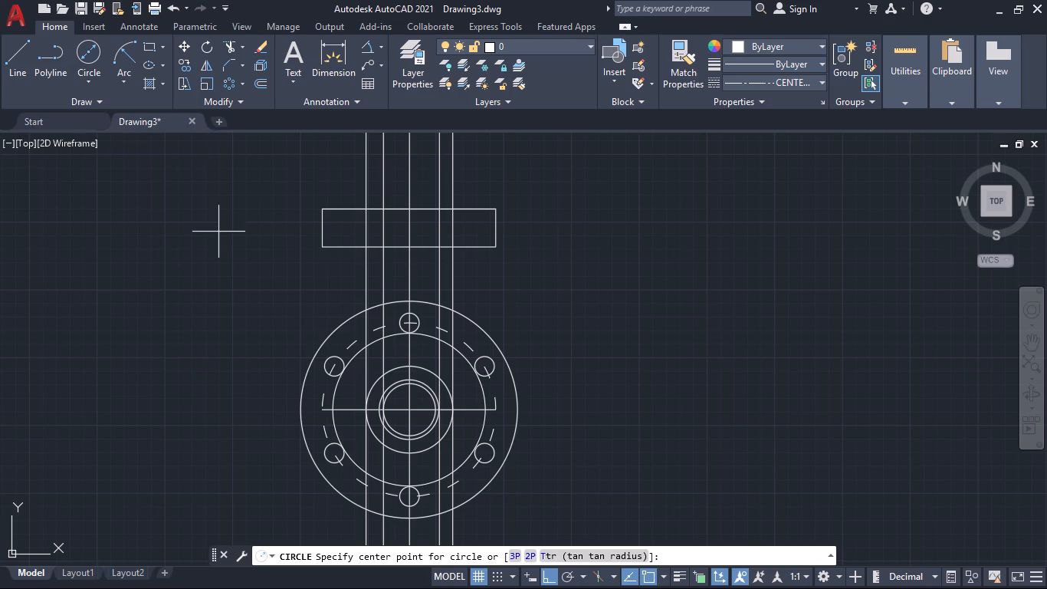
pyautogui.click(409, 410)
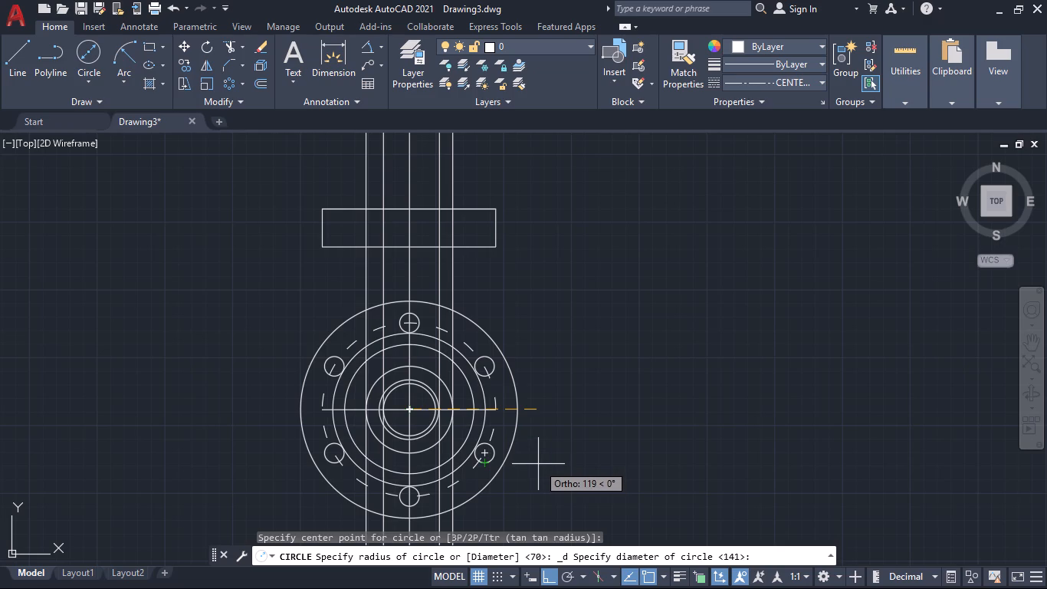
pyautogui.click(537, 464)
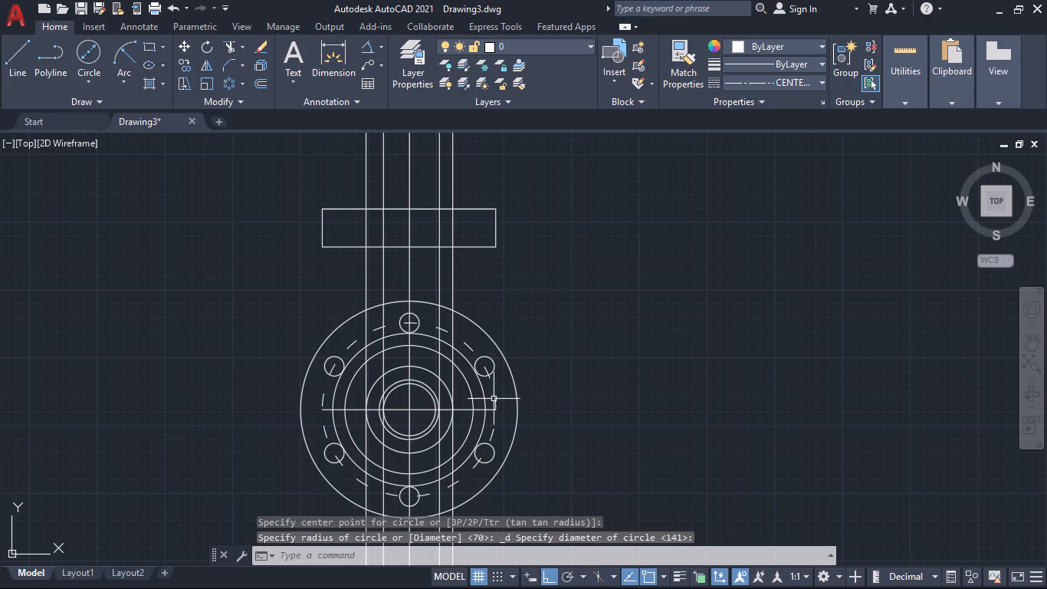
# Match the properties of the 141 mm and 119 mm circles to the dashed 160 mm bolt circle.
pyautogui.write('ma')
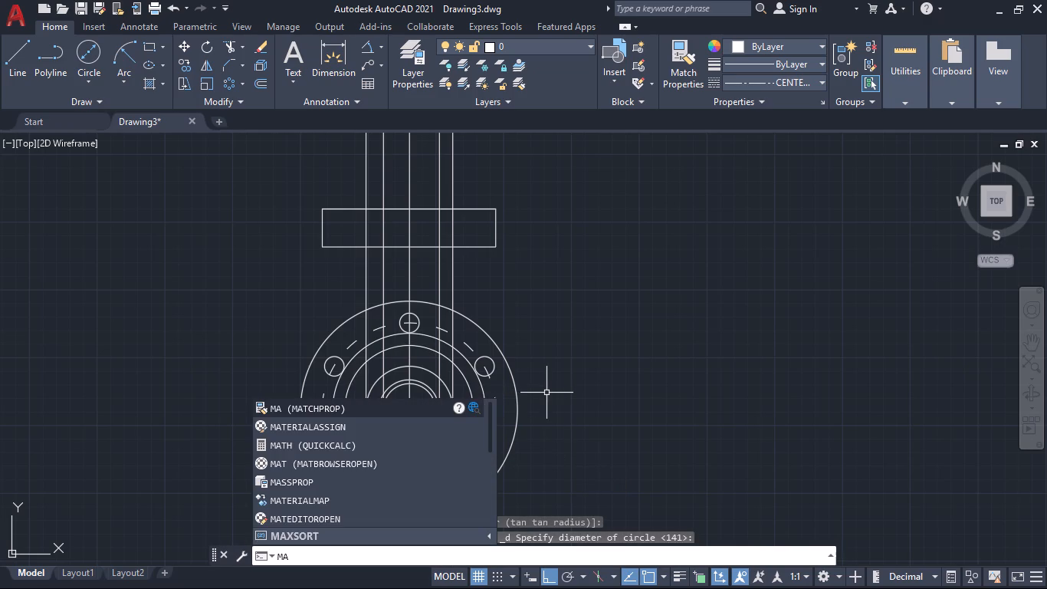
pyautogui.press('Return')
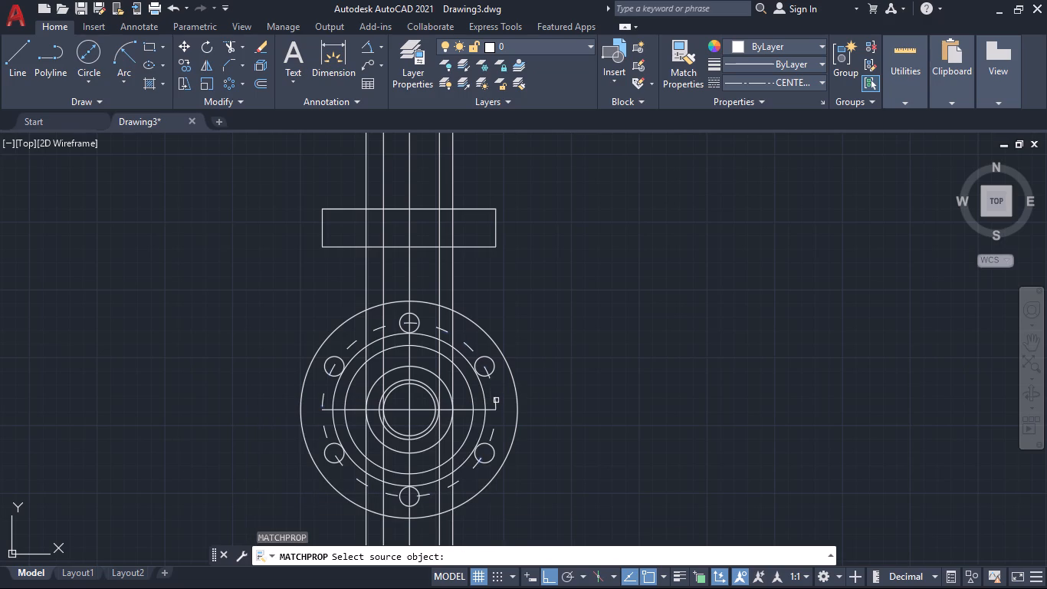
pyautogui.click(496, 400)
pyautogui.click(483, 396)
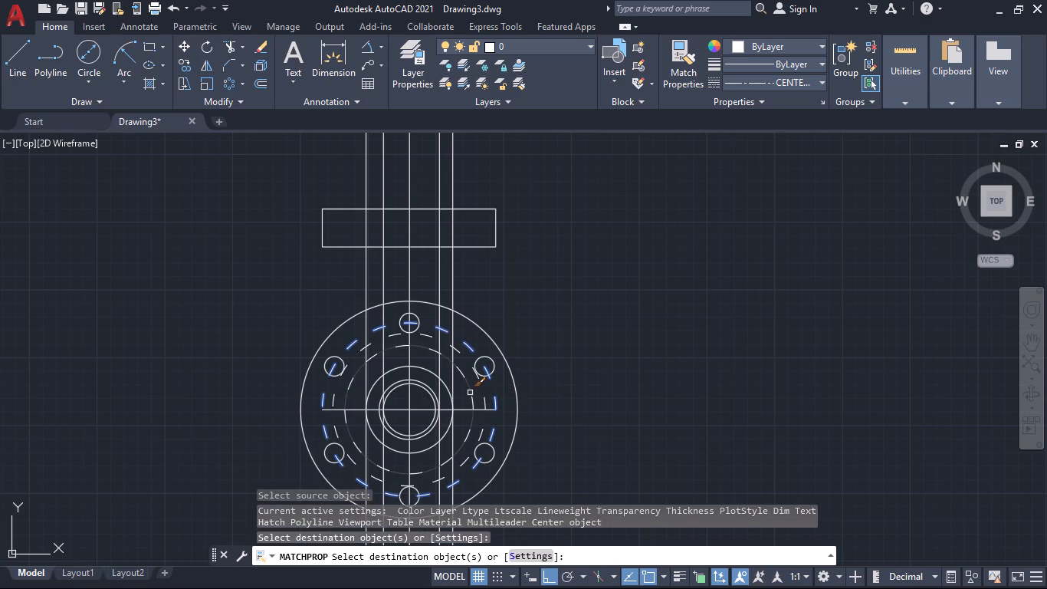
pyautogui.click(470, 393)
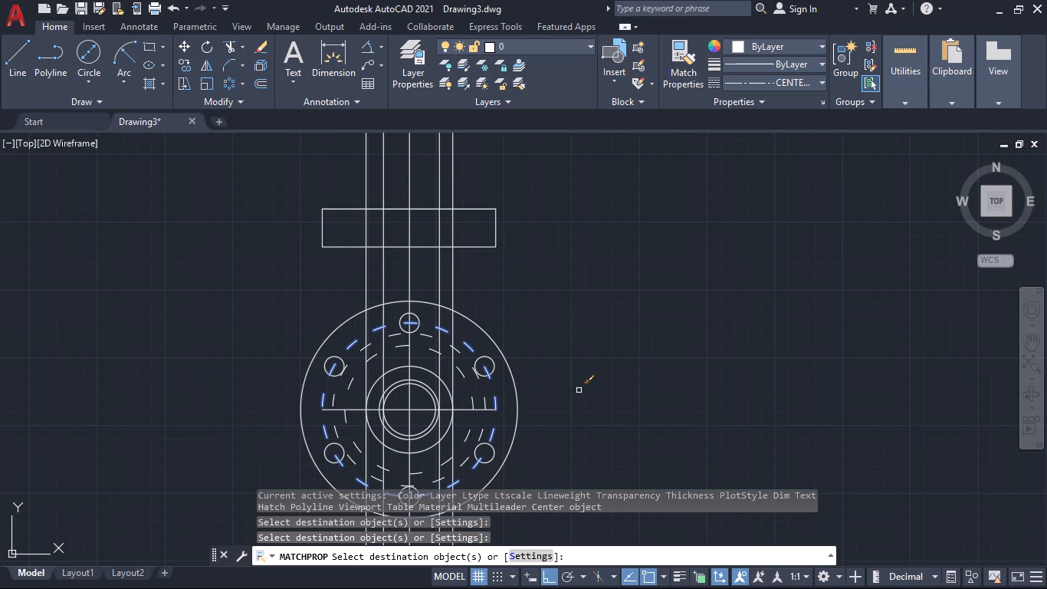
# Delete the two smallest concentric circles at the centre of the lower circular flange.
pyautogui.press('Escape')
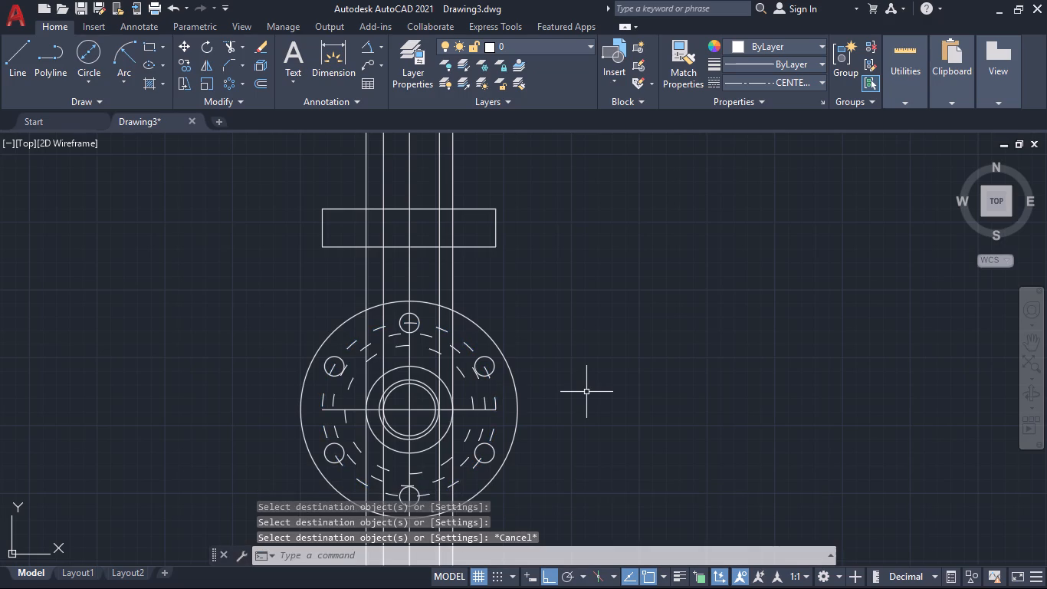
pyautogui.click(423, 389)
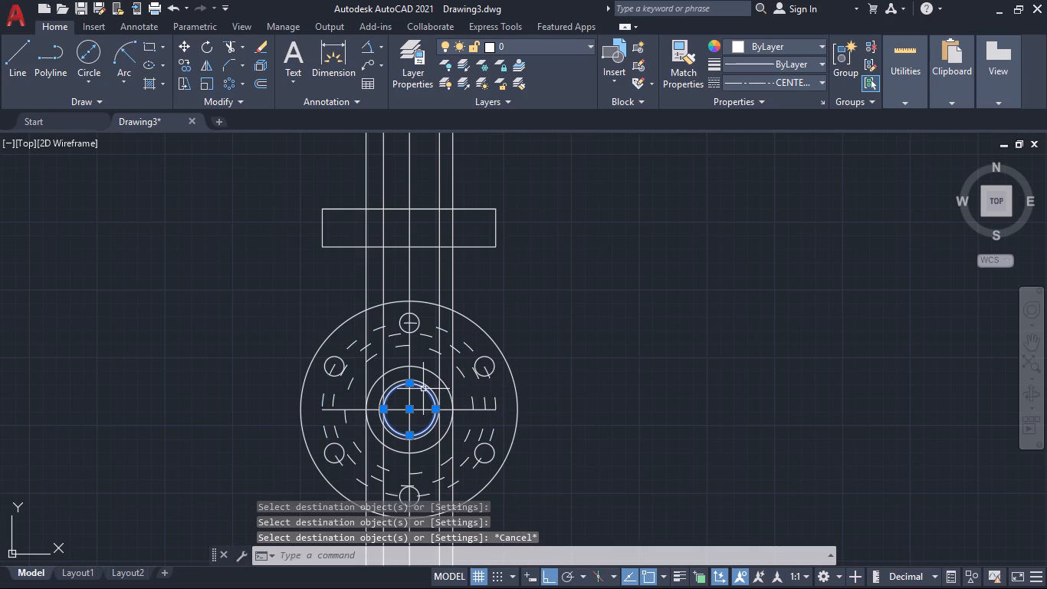
pyautogui.click(425, 383)
pyautogui.press('Delete')
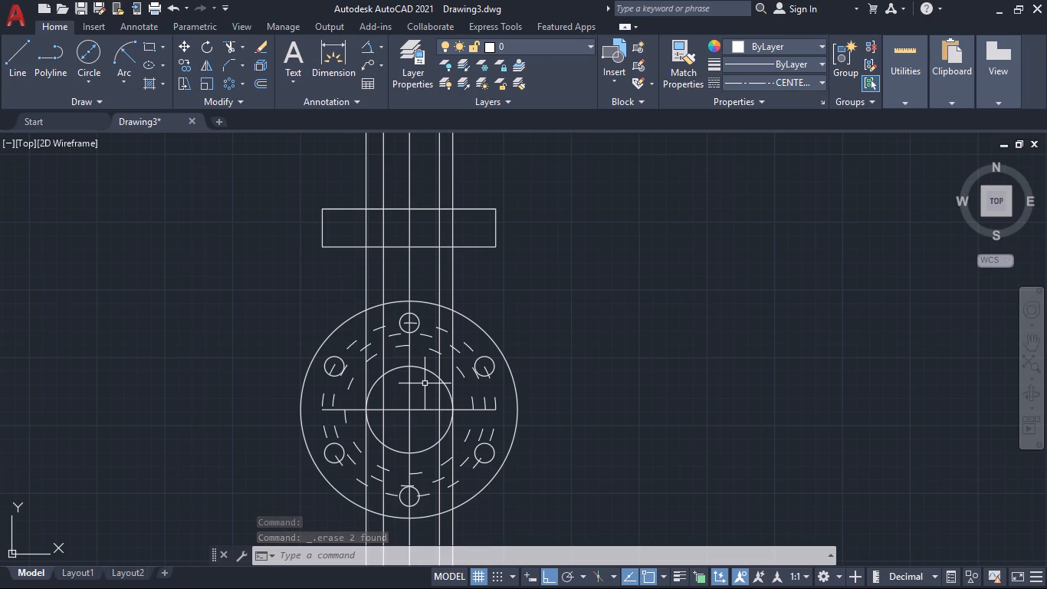
# Delete the five vertical projection lines running through the rectangle and the circular flange.
pyautogui.click(453, 280)
pyautogui.click(439, 280)
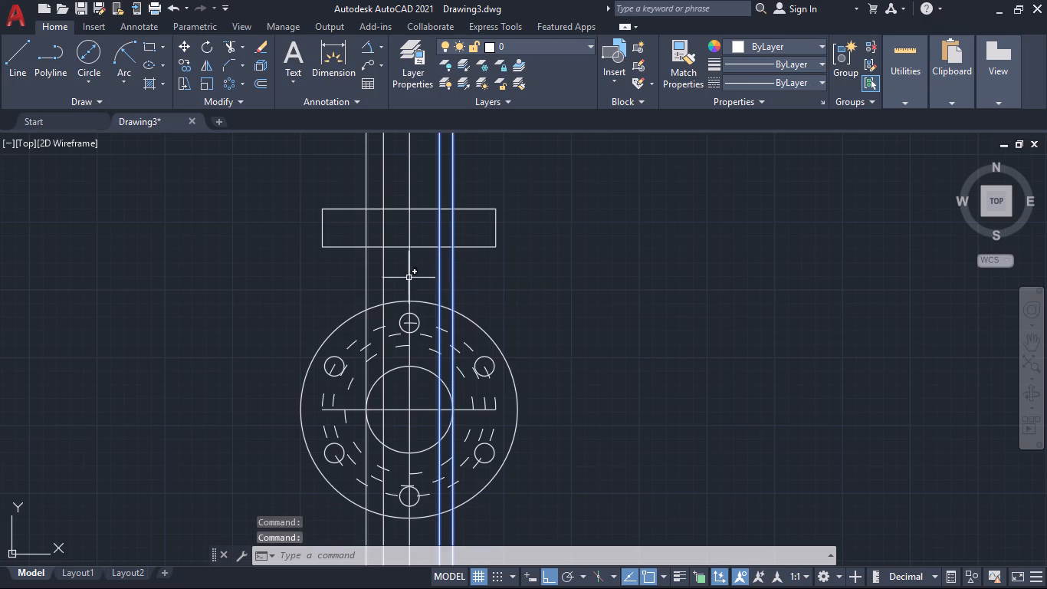
pyautogui.click(406, 277)
pyautogui.click(415, 277)
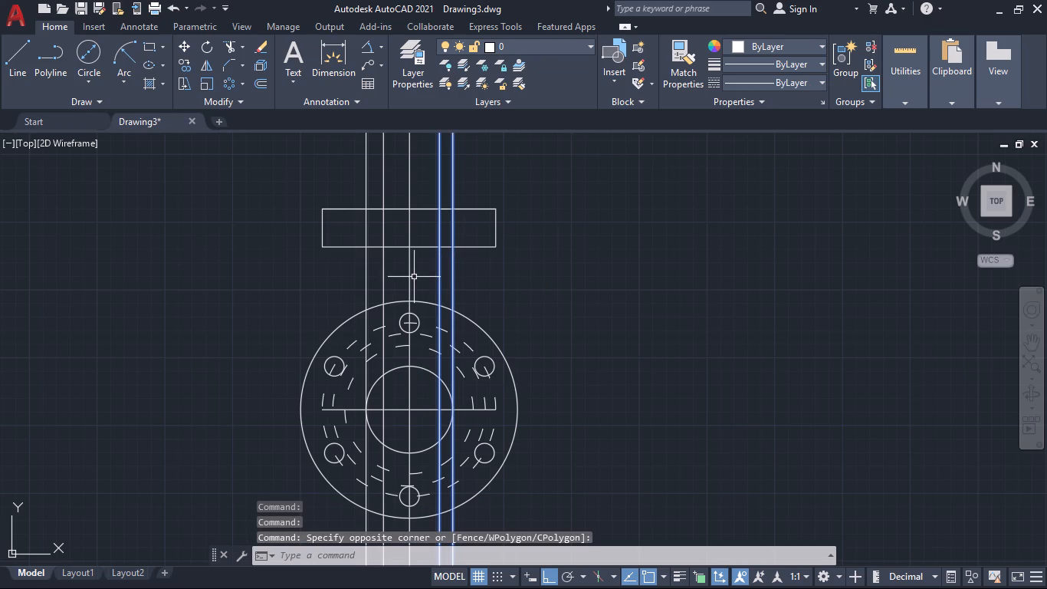
pyautogui.click(415, 277)
pyautogui.click(369, 272)
pyautogui.click(374, 272)
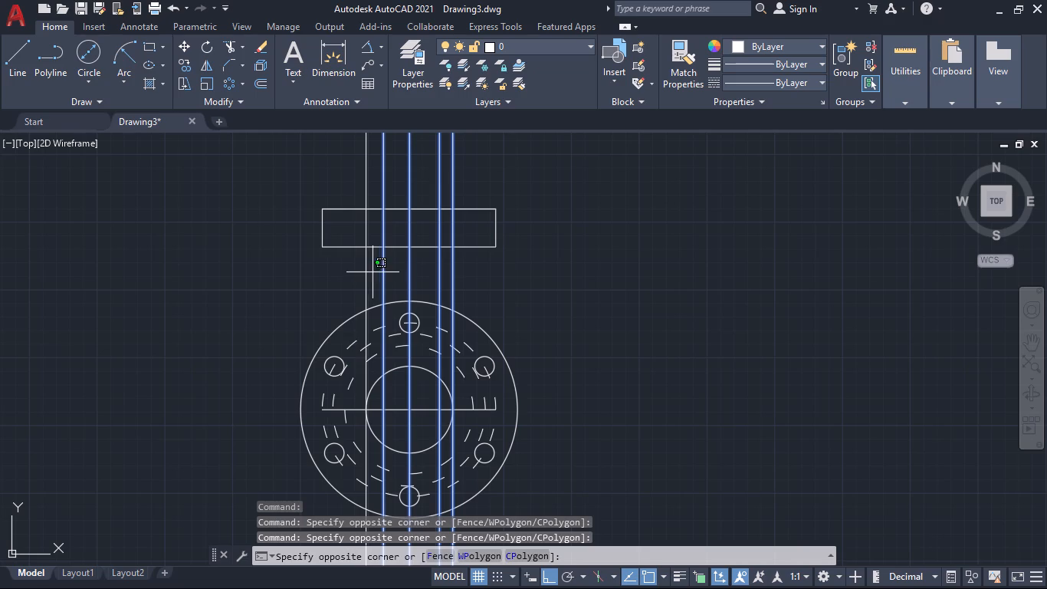
pyautogui.click(351, 272)
pyautogui.press('Delete')
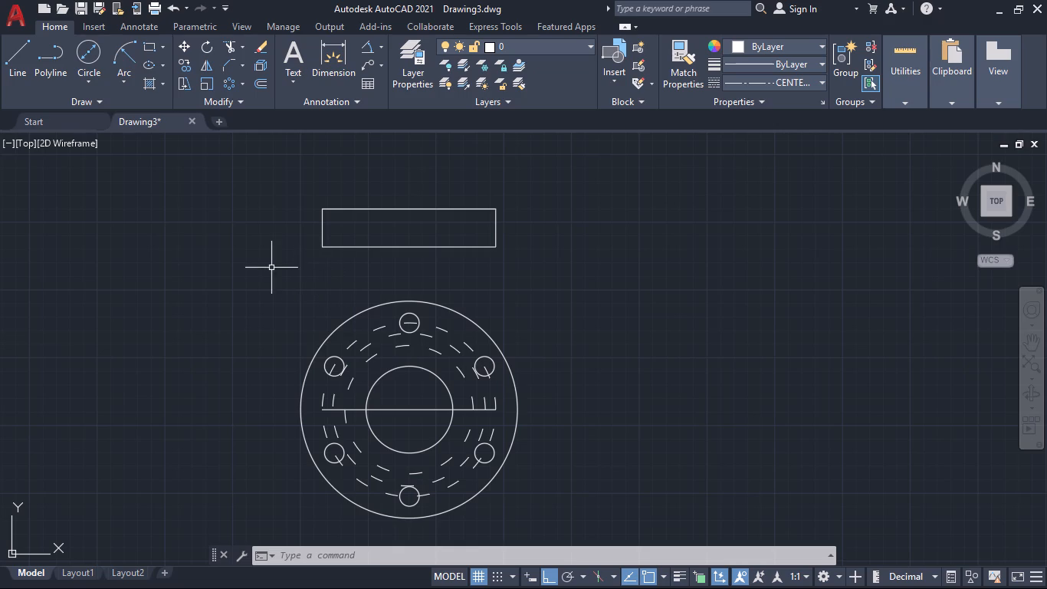
# Draw the neck's left edge as a line from the rectangle's lower edge down to the flange's outer circle.
pyautogui.click(15, 54)
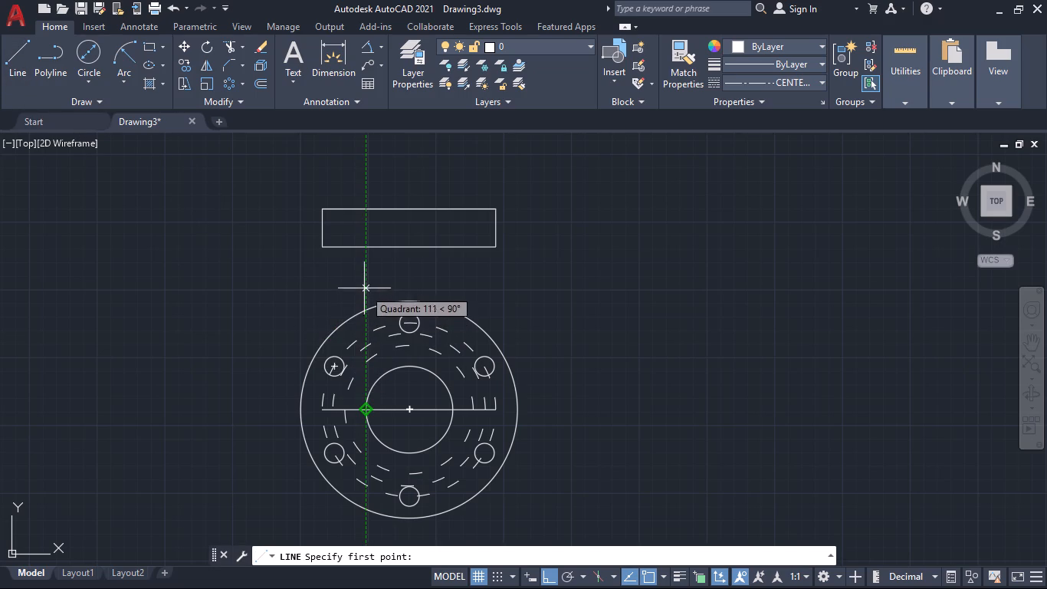
pyautogui.click(364, 247)
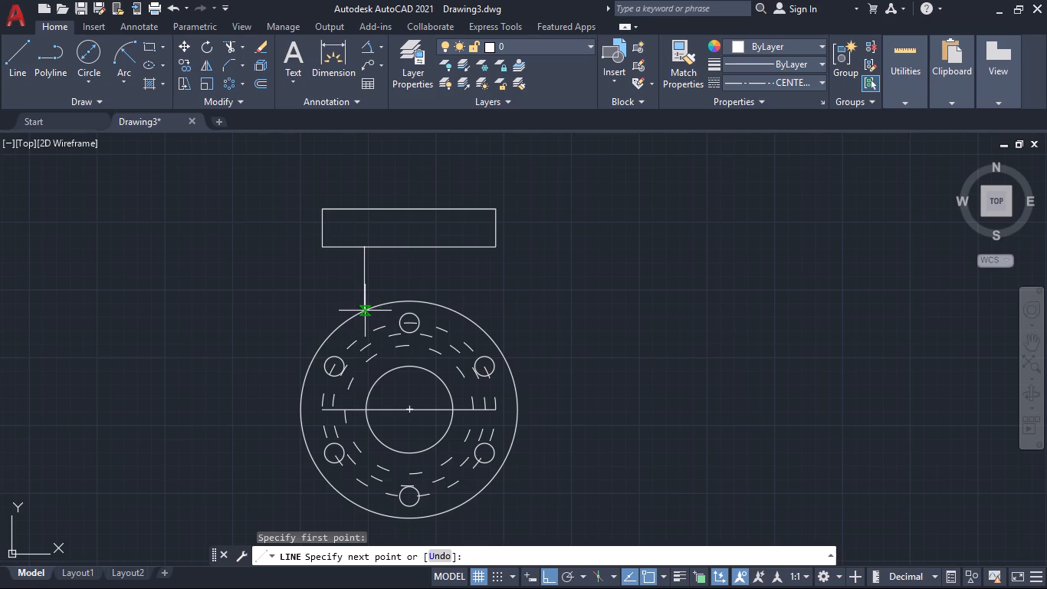
pyautogui.click(365, 311)
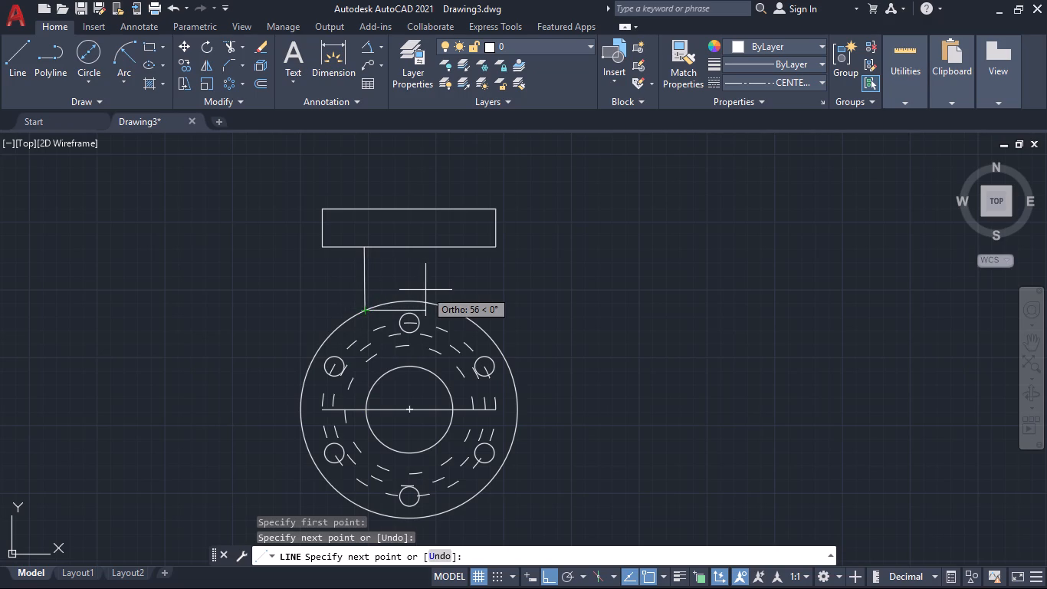
pyautogui.press('space')
# Draw the neck's right edge as a vertical line from the rectangle's lower edge to the central circle's right quadrant.
pyautogui.press('space')
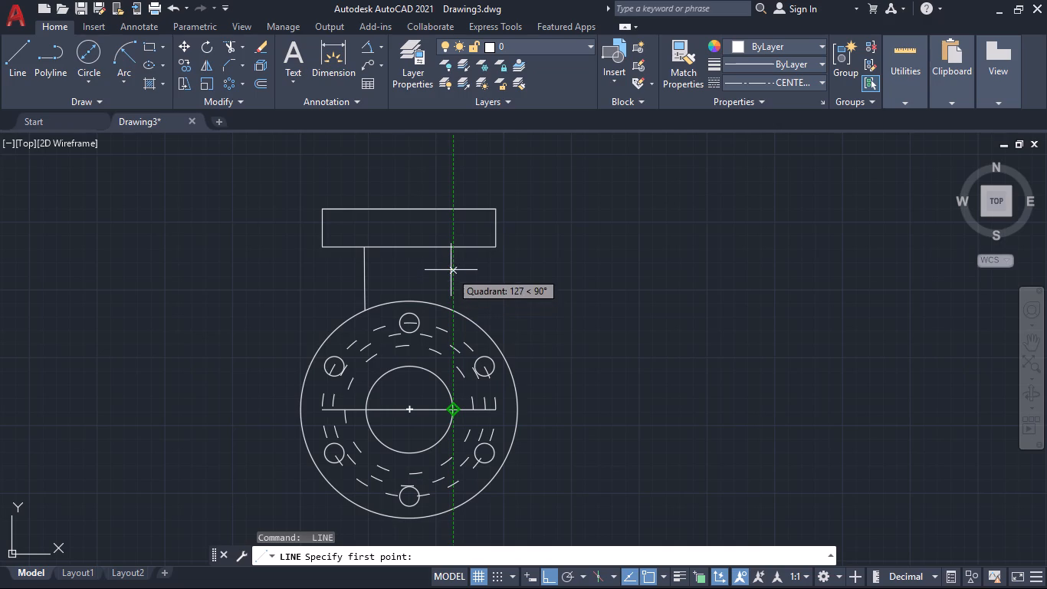
pyautogui.click(452, 250)
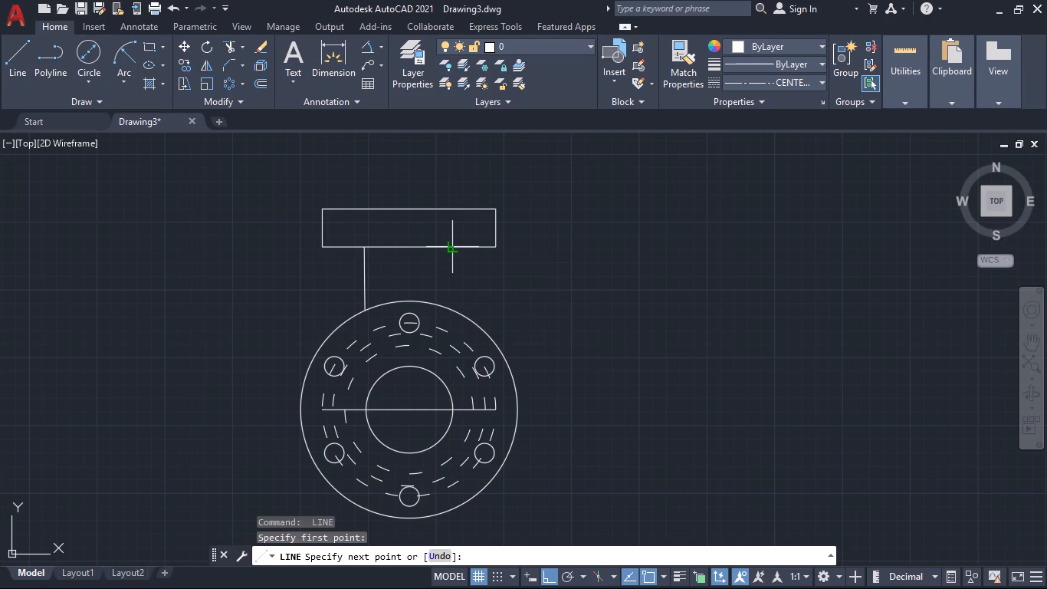
pyautogui.click(452, 248)
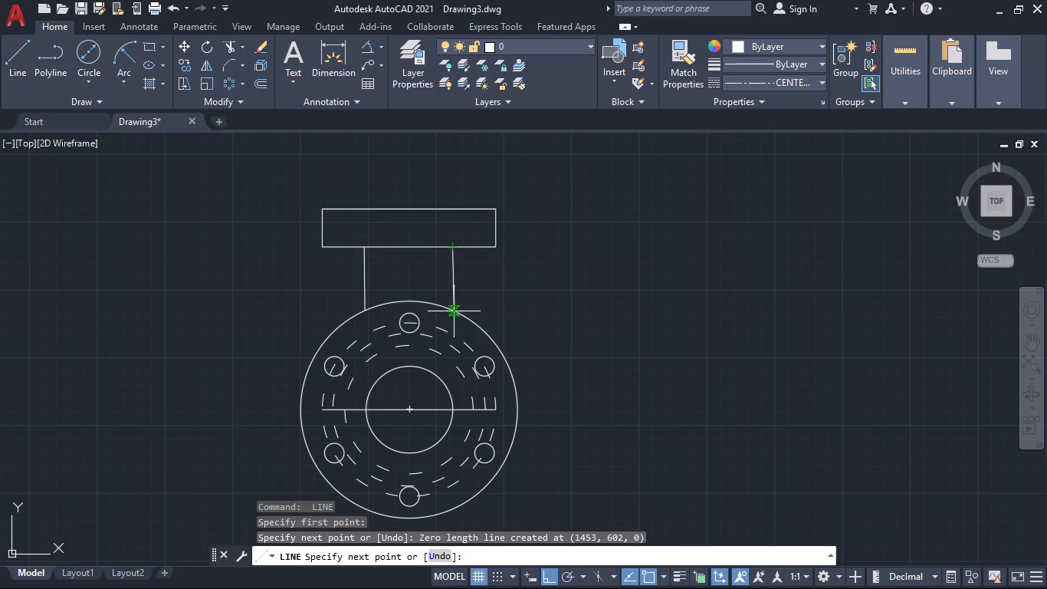
pyautogui.click(454, 311)
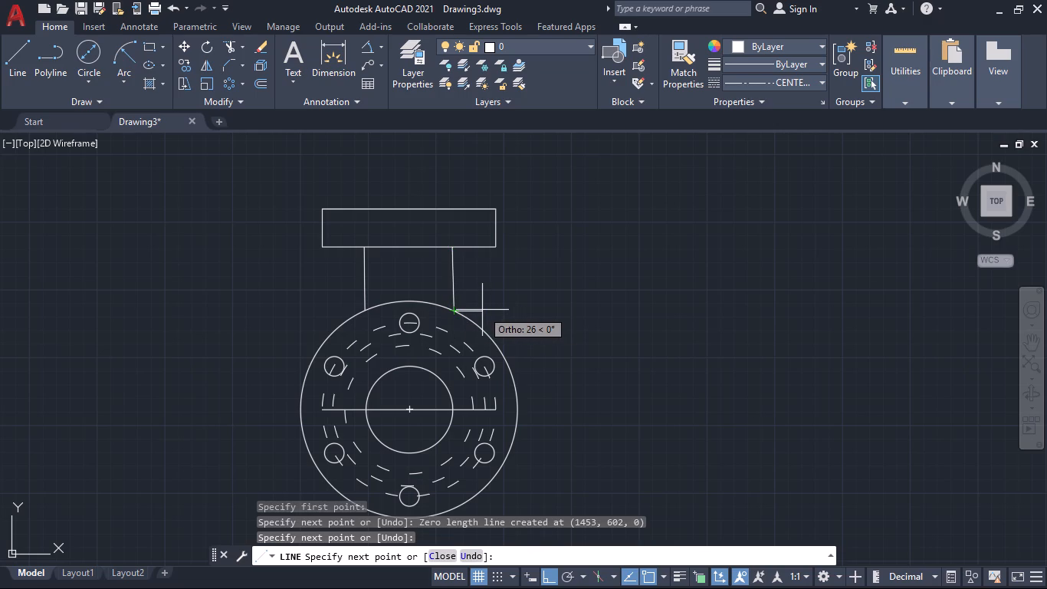
pyautogui.hotkey('ctrl', 'z')
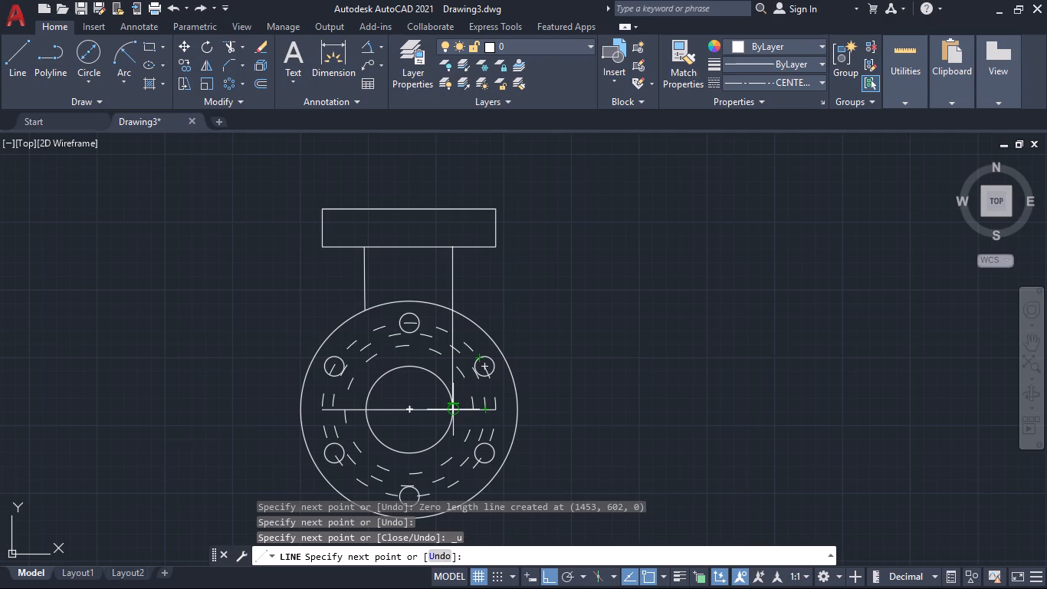
pyautogui.click(450, 310)
pyautogui.hotkey('ctrl', 'z')
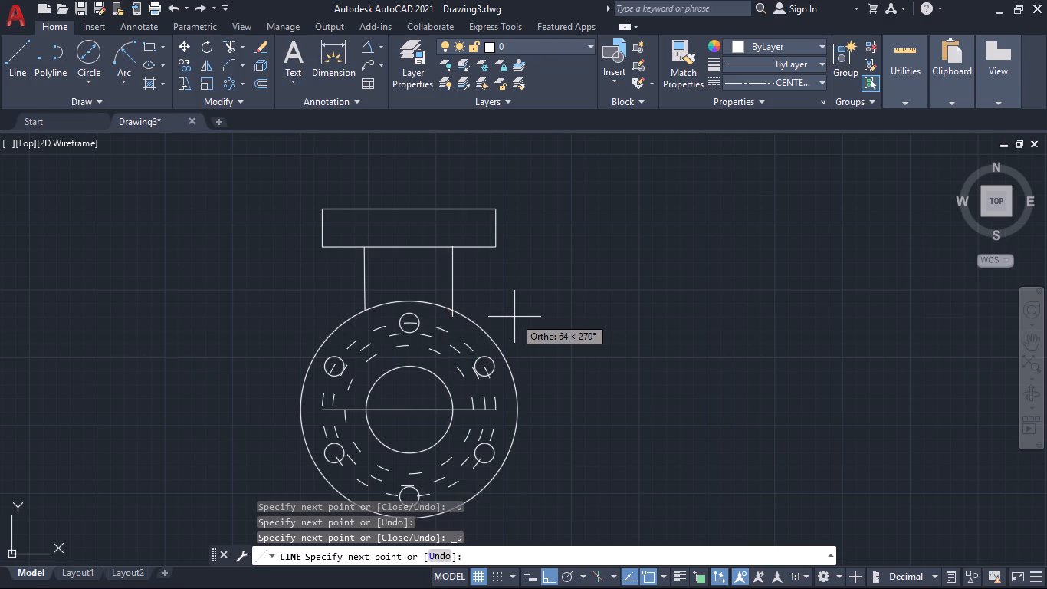
pyautogui.click(456, 408)
pyautogui.press('`')
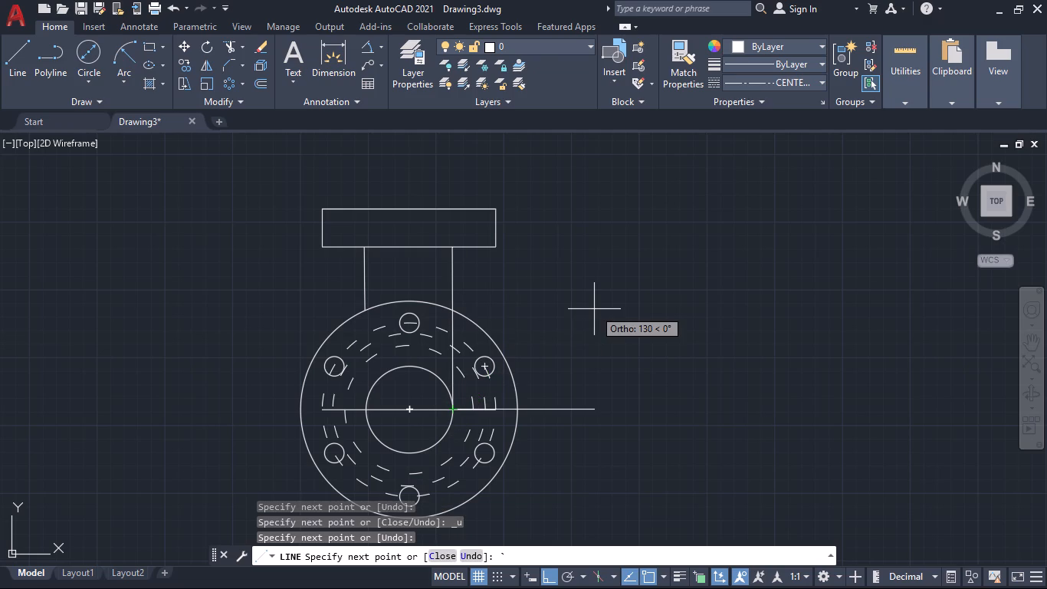
pyautogui.press('Escape')
# Trim the neck's right edge line back to the flange's outer circle, removing all its segments inside the flange.
pyautogui.write('tr')
pyautogui.press('Return')
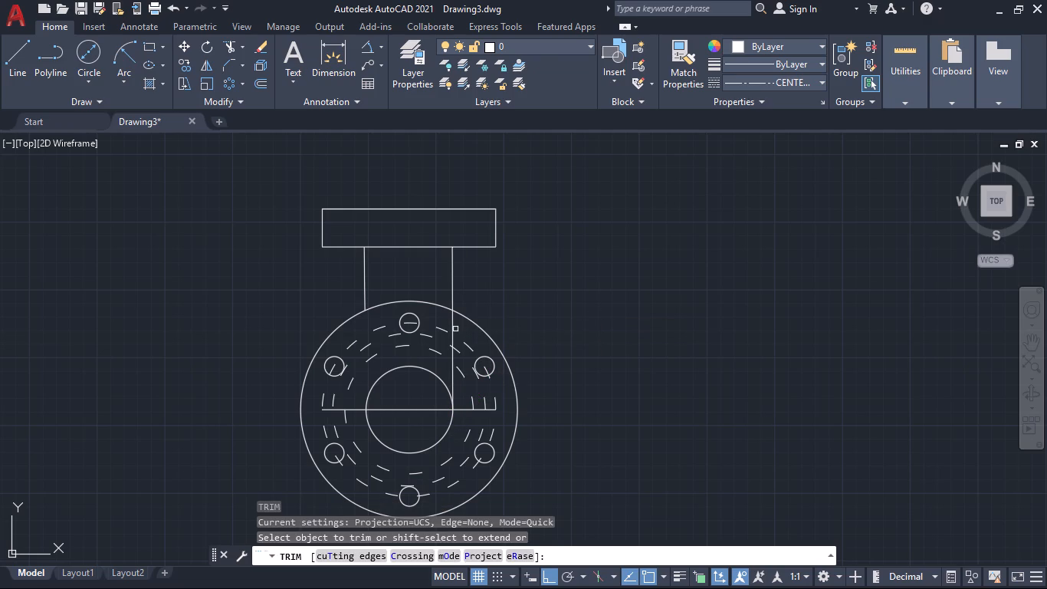
pyautogui.click(455, 328)
pyautogui.click(452, 340)
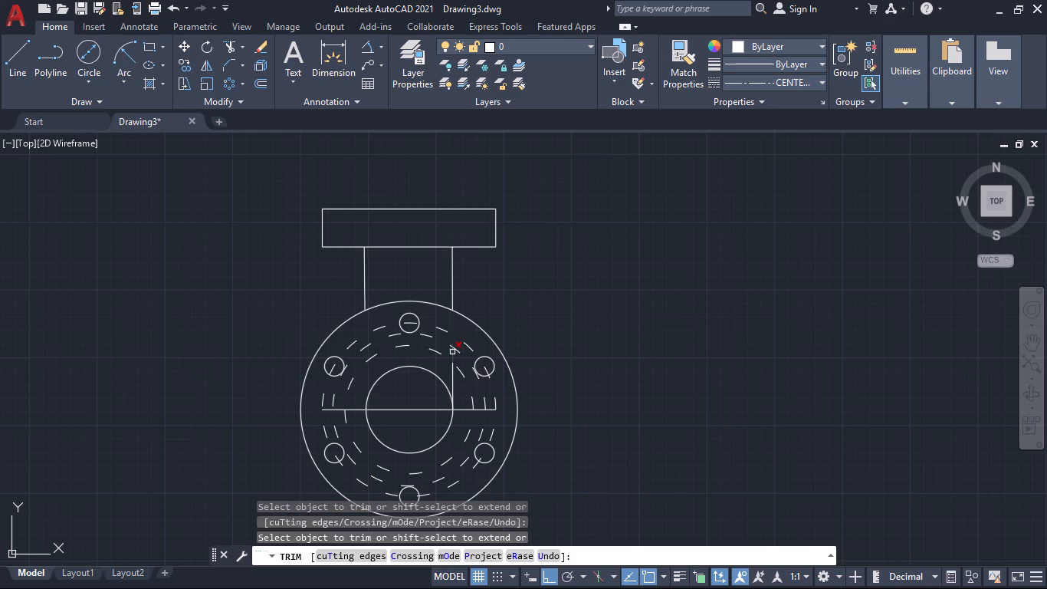
pyautogui.click(452, 356)
pyautogui.click(452, 373)
pyautogui.press('Escape')
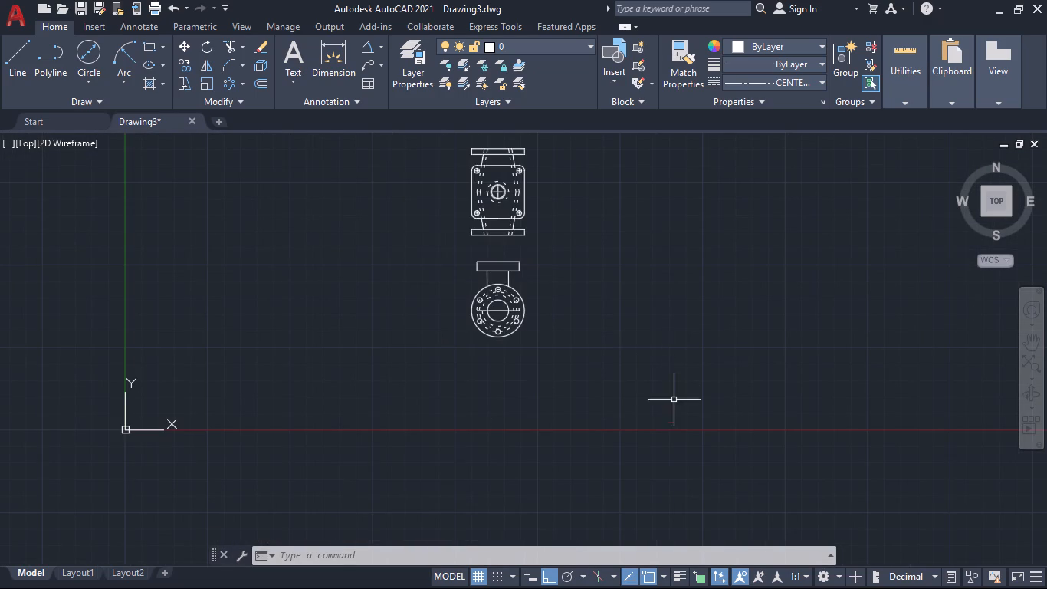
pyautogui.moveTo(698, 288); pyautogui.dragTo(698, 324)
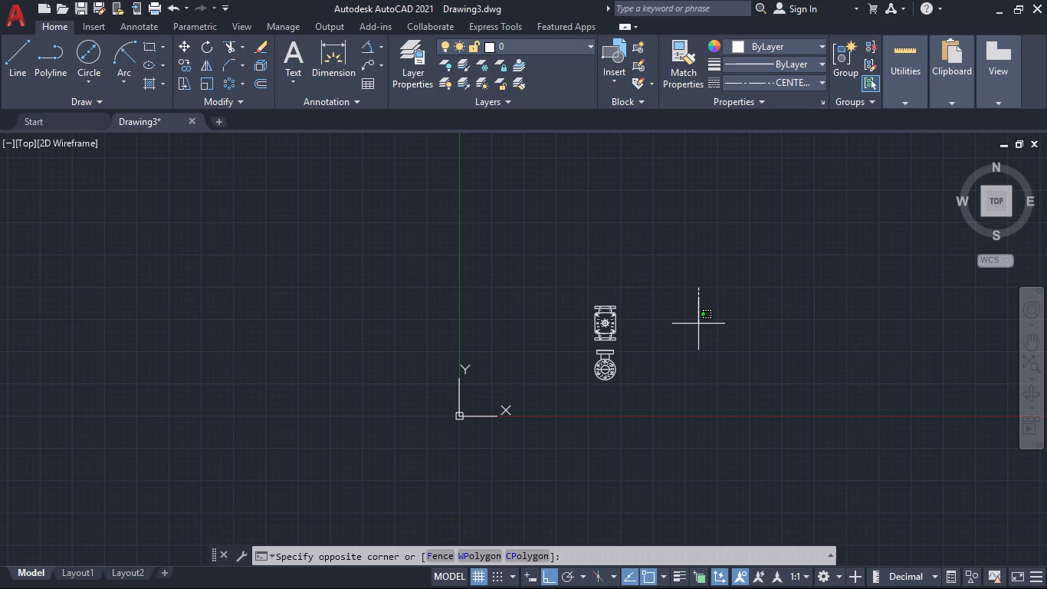
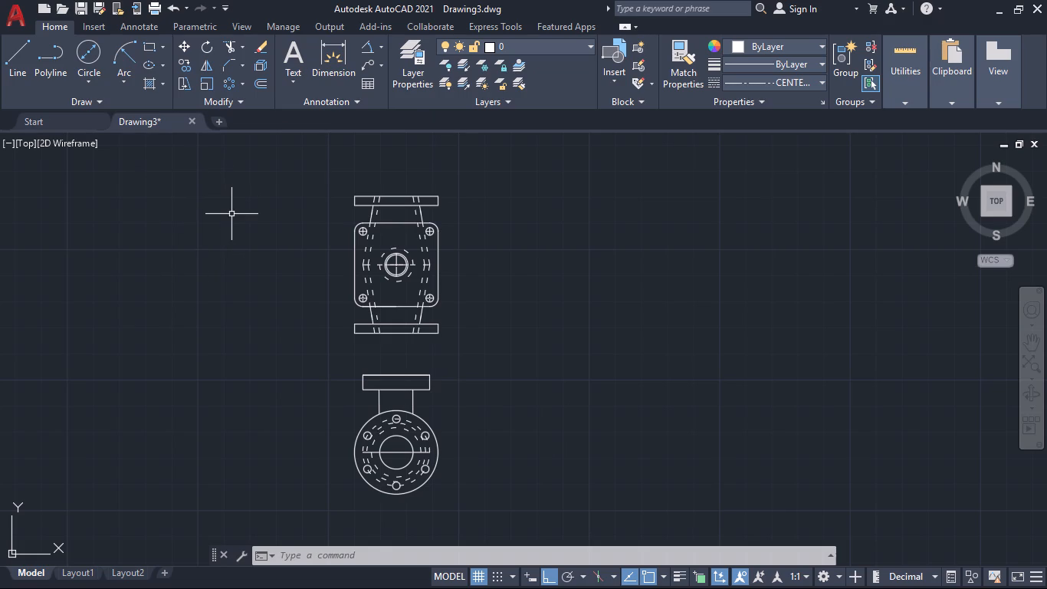
# Dimension the vertical distance between the centres of the plate's two left corner holes, placing the dimension outside the plate's left edge.
pyautogui.click(337, 56)
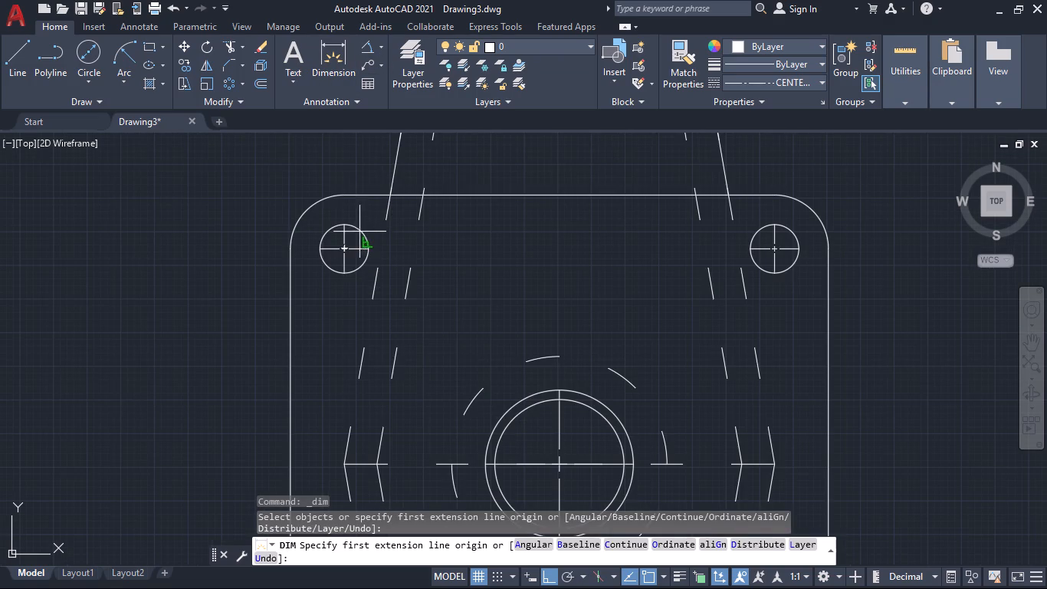
pyautogui.click(345, 248)
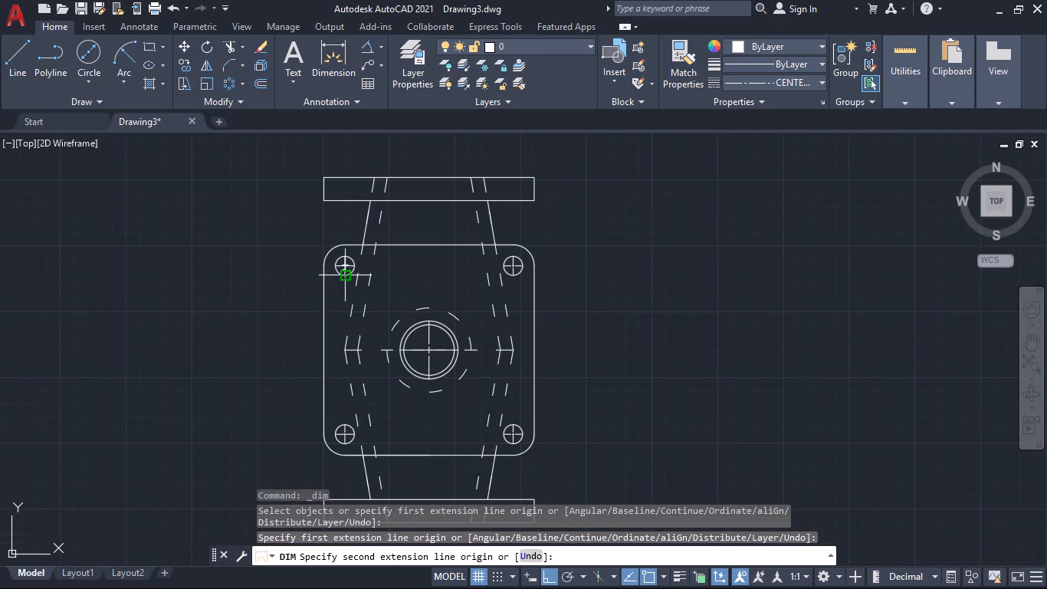
pyautogui.click(346, 434)
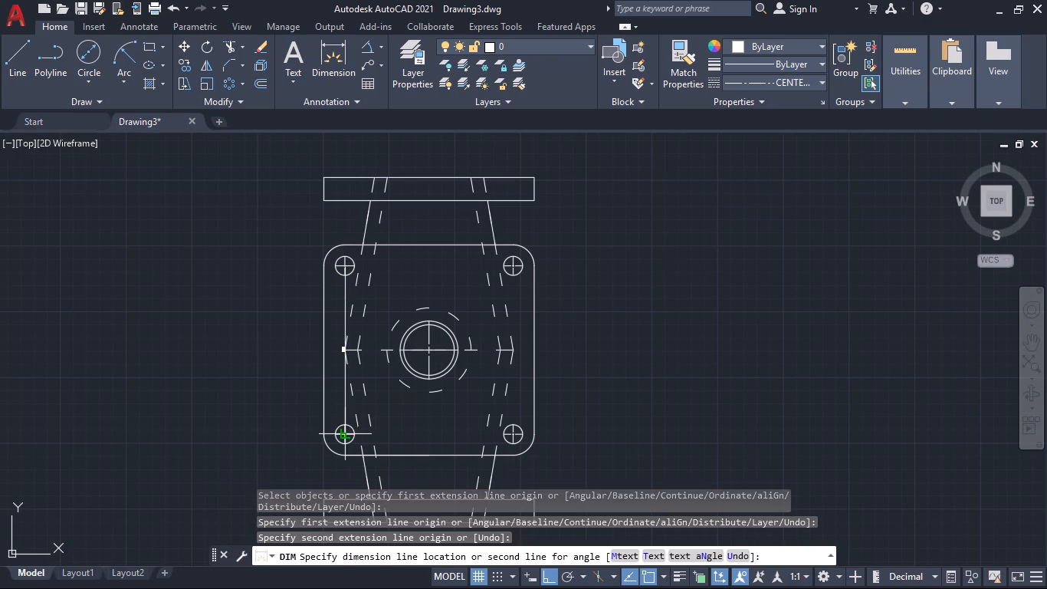
pyautogui.click(247, 430)
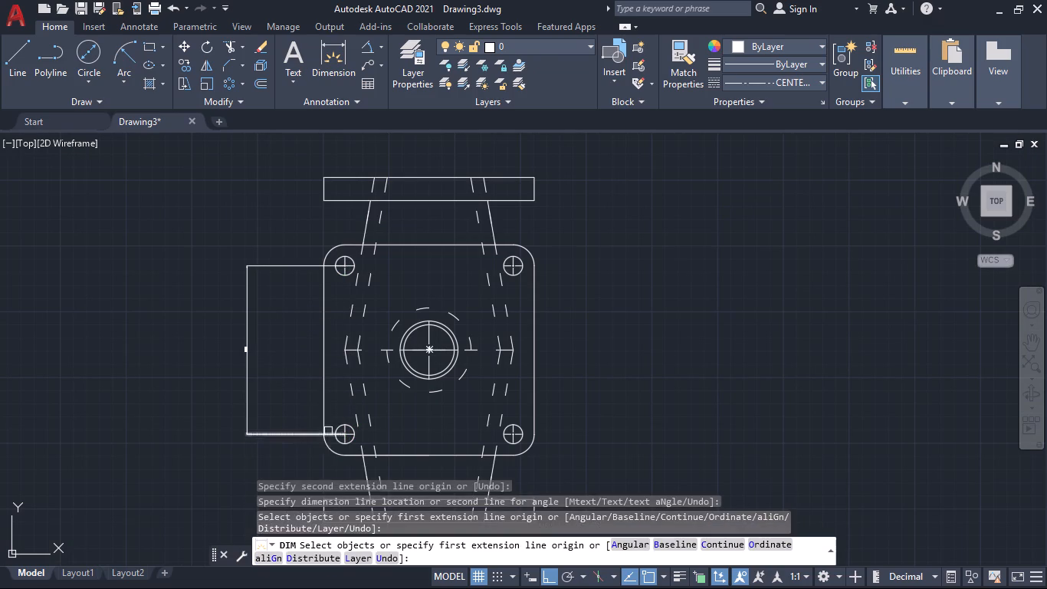
# Dimension the plate's overall height between its upper and lower edges, placing it outside the hole-spacing dimension.
pyautogui.click(341, 459)
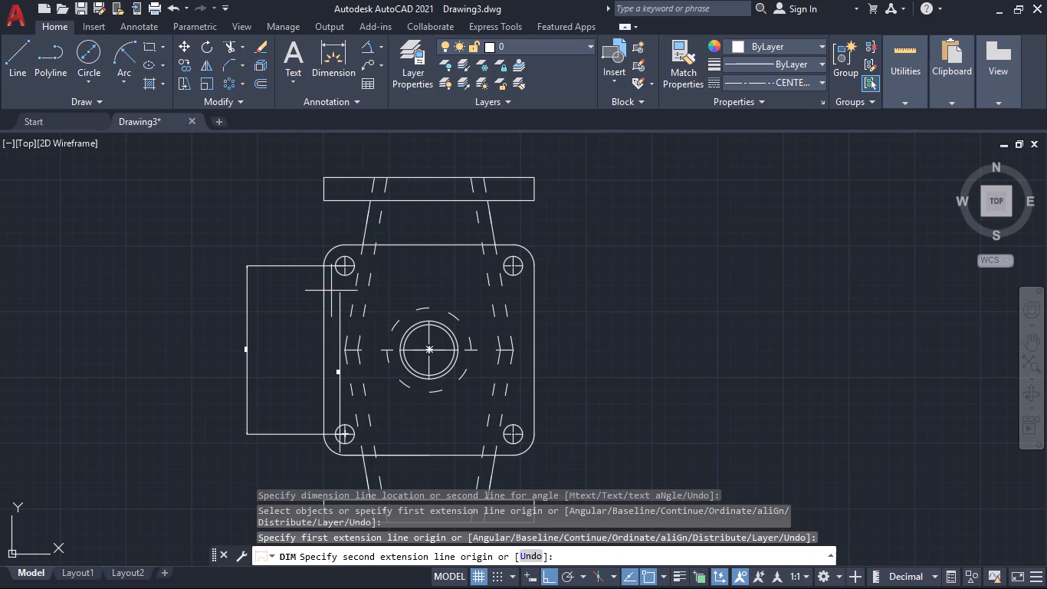
pyautogui.hotkey('ctrl', 'z')
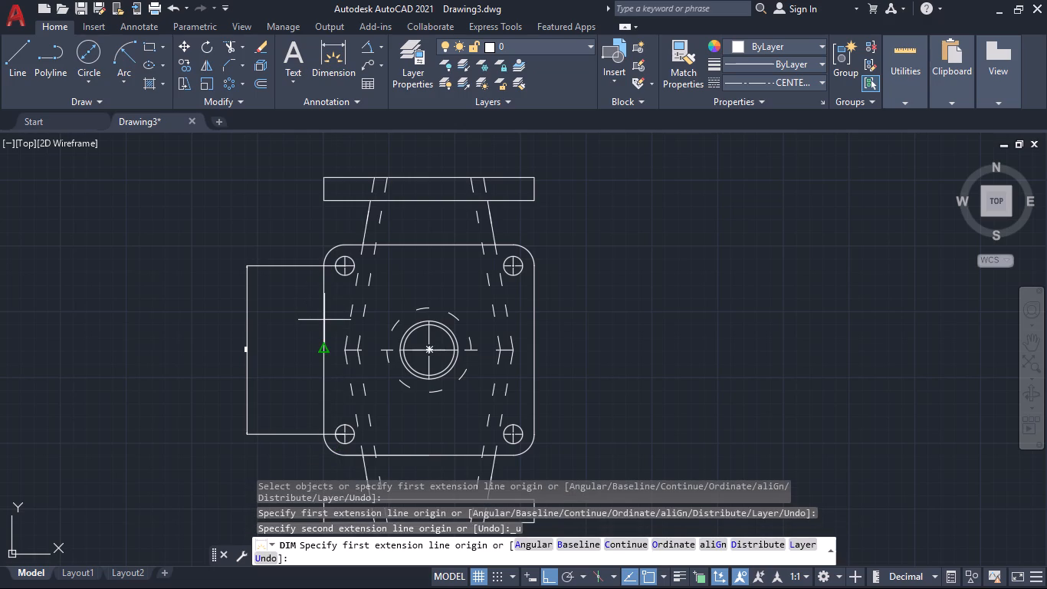
pyautogui.click(356, 248)
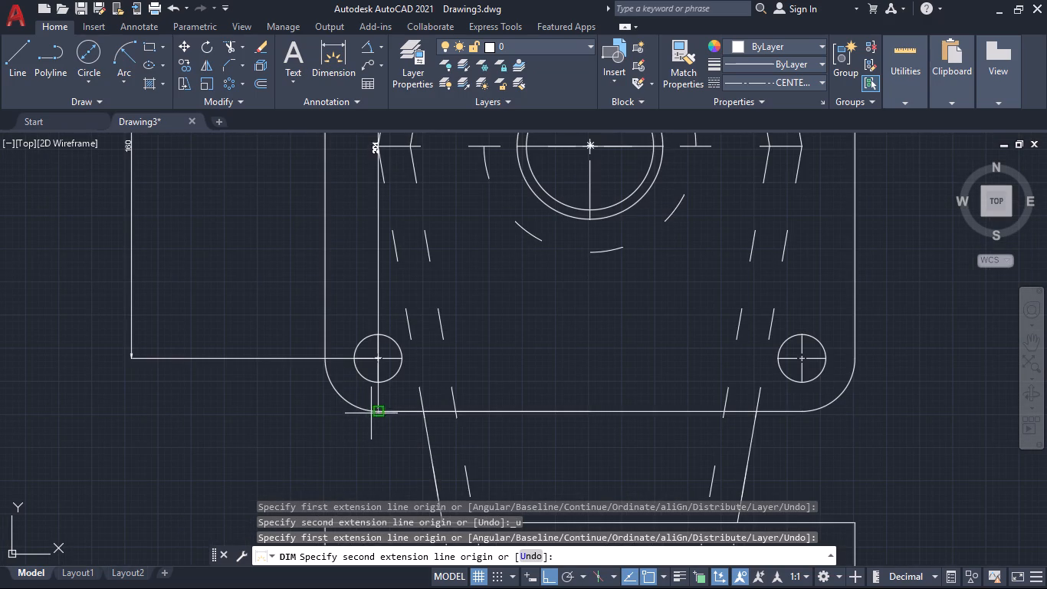
pyautogui.click(377, 412)
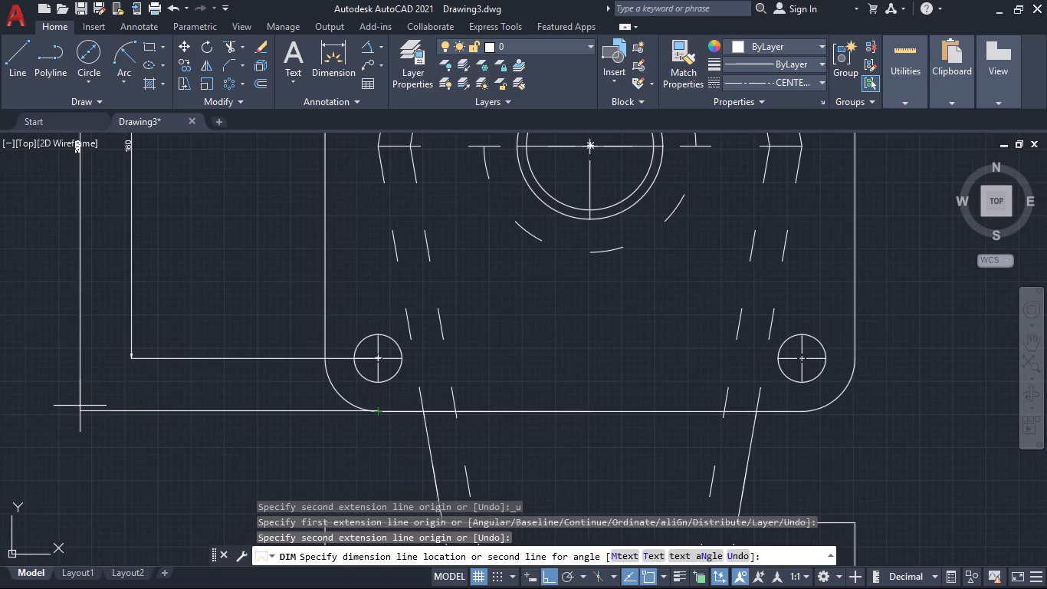
pyautogui.click(78, 406)
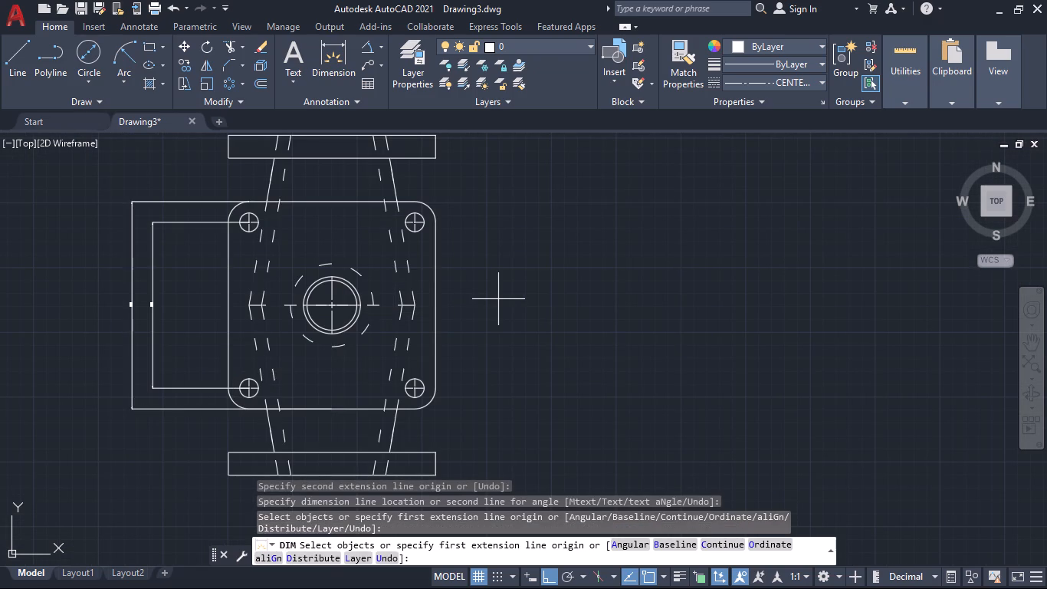
# Add radius dimensions to the plate's upper-right rounded corner and its lower-right hole.
pyautogui.click(379, 39)
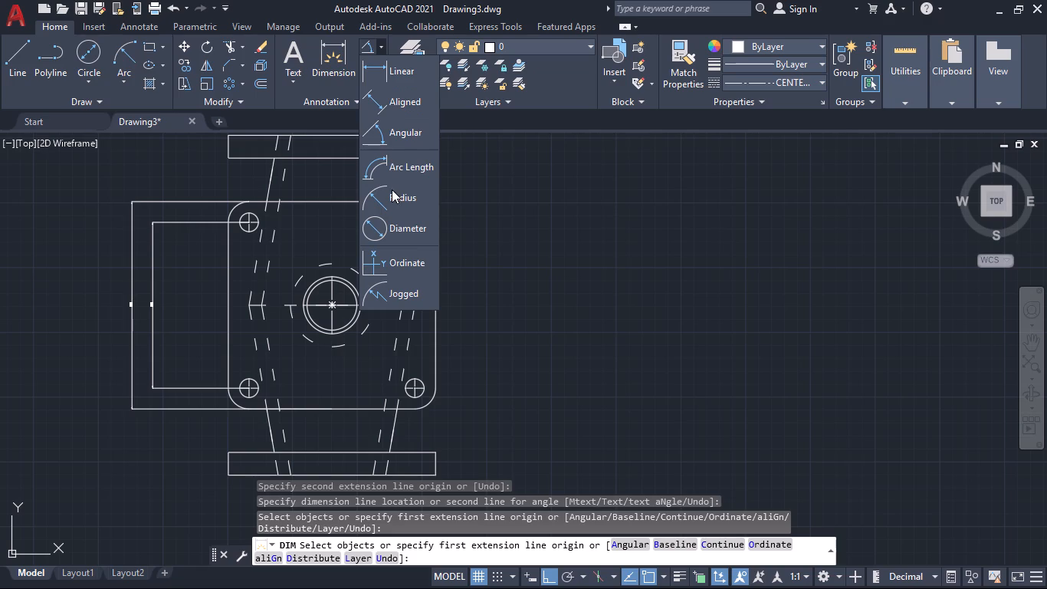
pyautogui.click(392, 189)
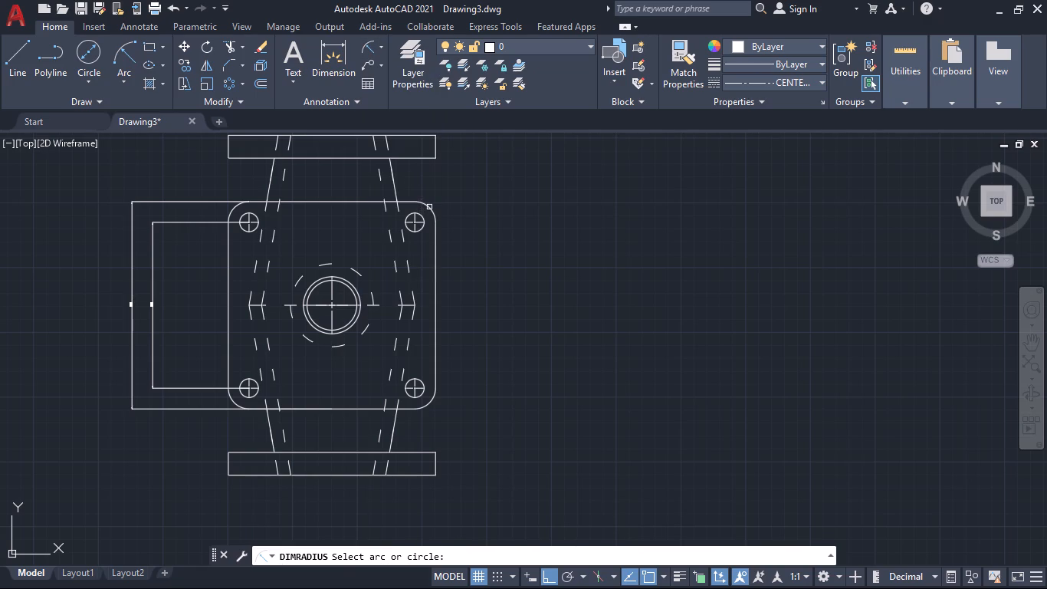
pyautogui.click(429, 207)
pyautogui.click(446, 199)
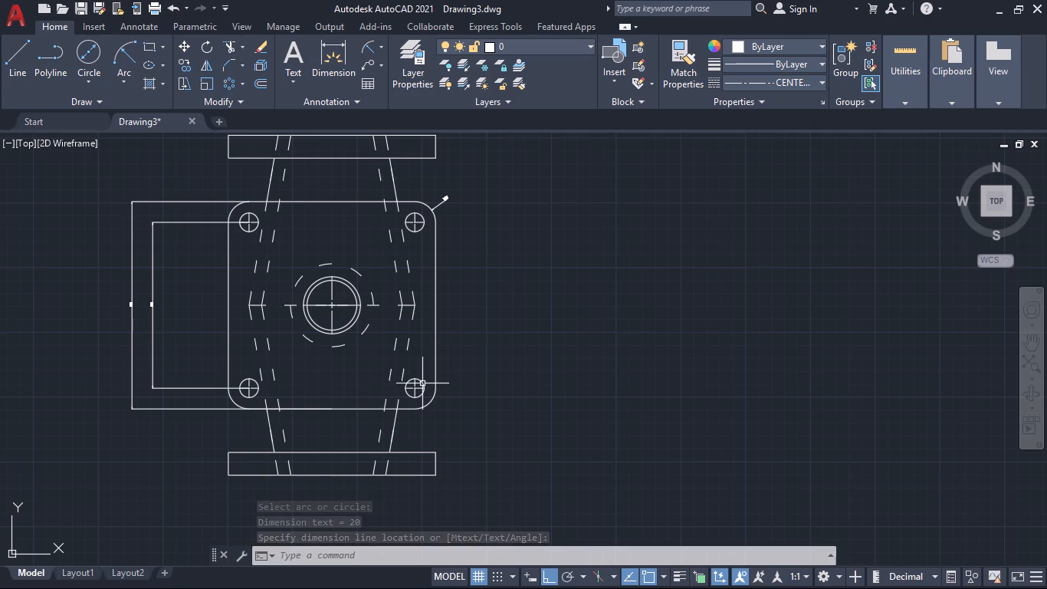
pyautogui.press('space')
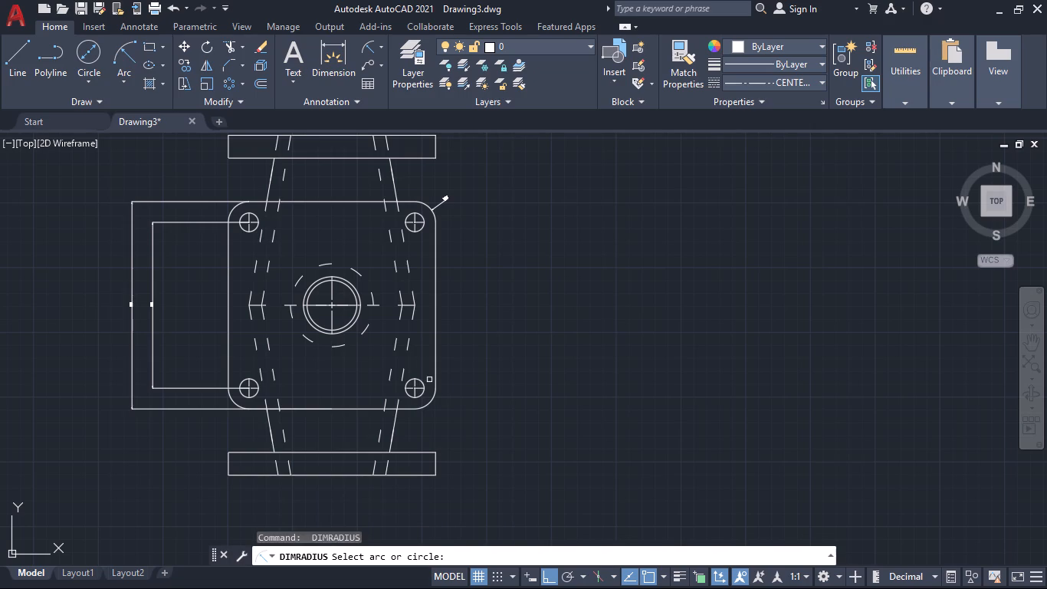
pyautogui.click(422, 383)
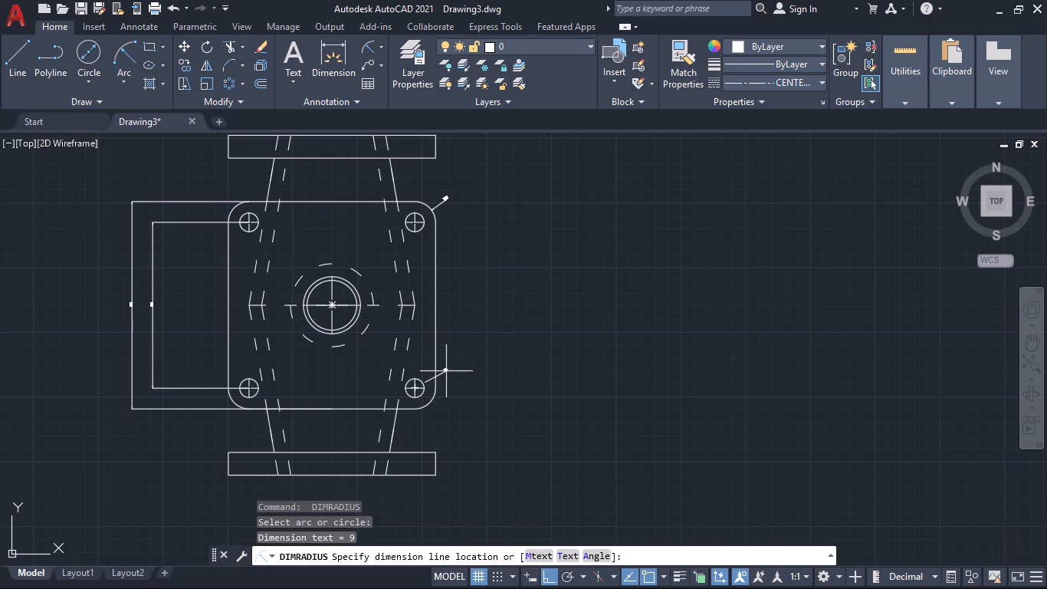
pyautogui.click(446, 371)
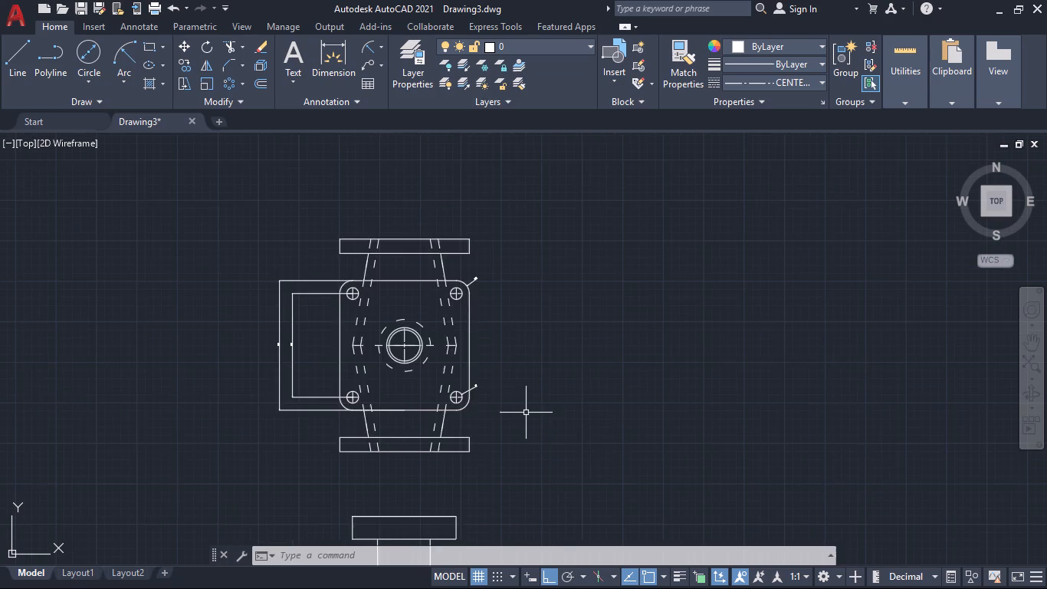
# In the lower view, dimension the vertical distances from the circular flange's centreline to the rectangle's lower and upper edges, on the left side.
pyautogui.click(341, 64)
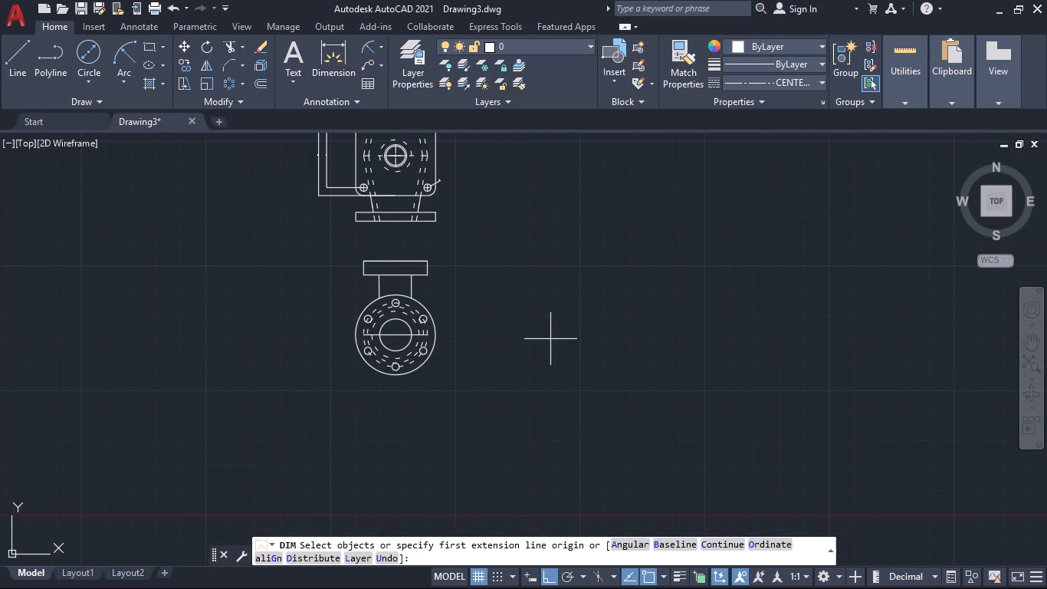
pyautogui.click(377, 337)
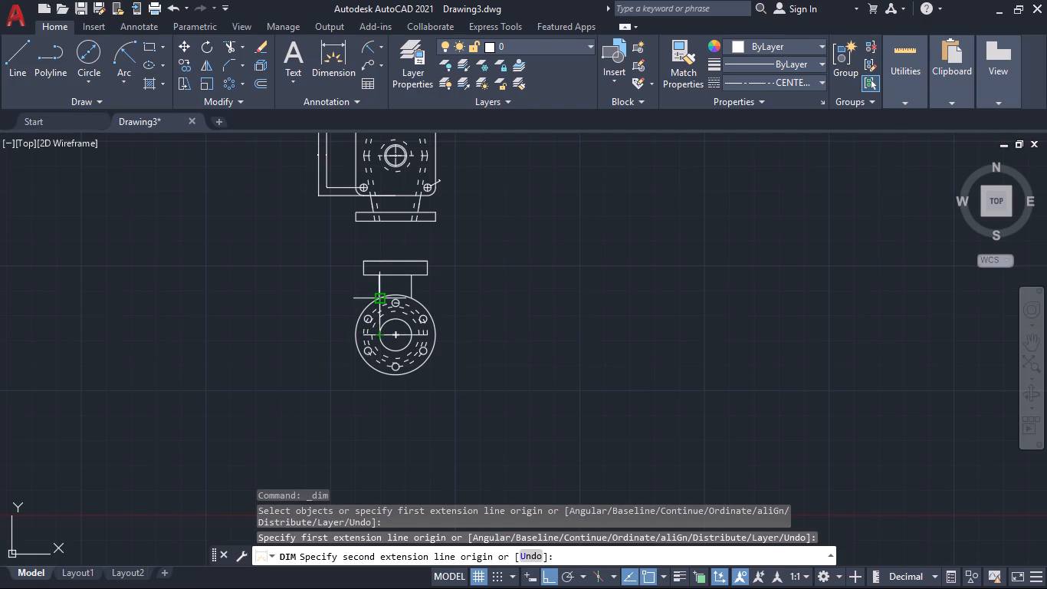
pyautogui.click(378, 272)
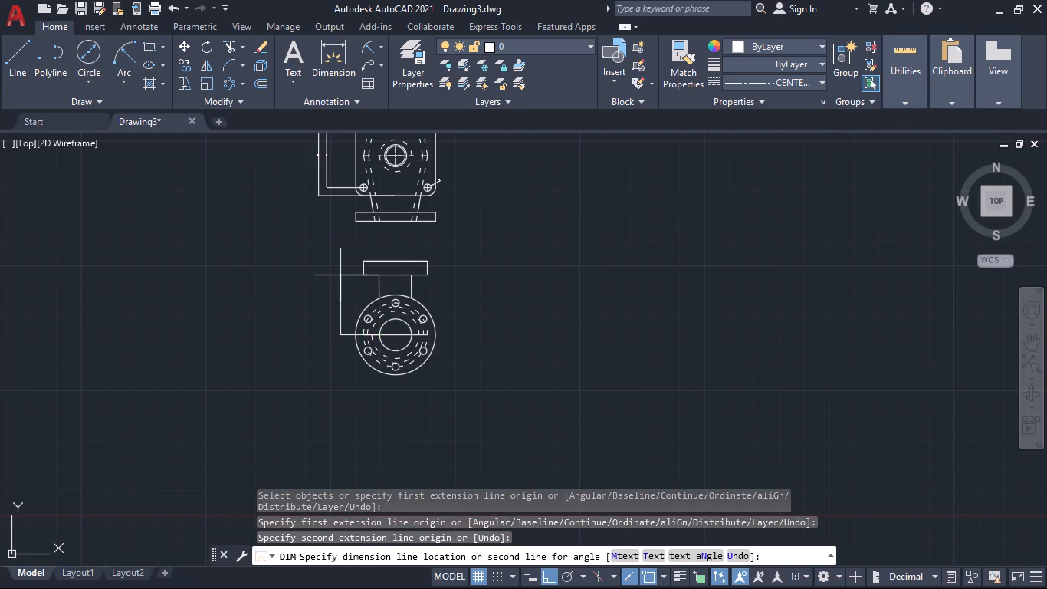
pyautogui.click(336, 277)
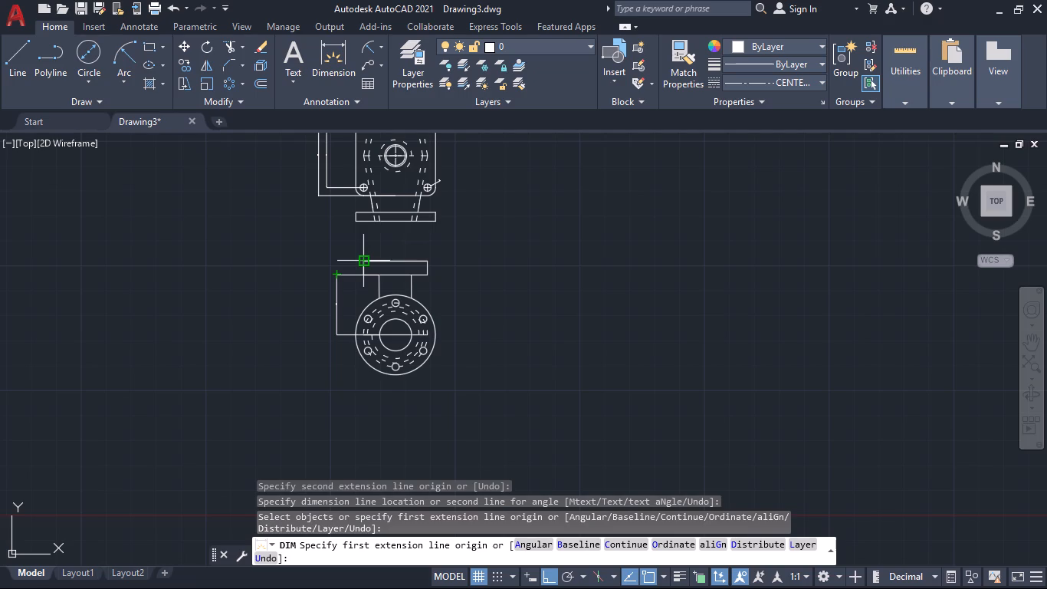
pyautogui.click(366, 263)
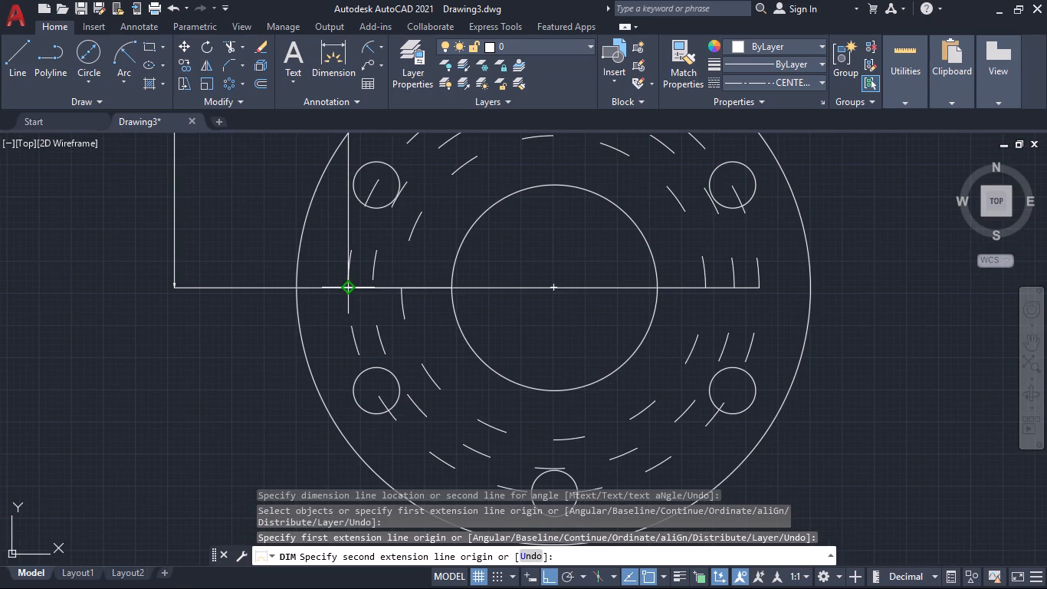
pyautogui.click(347, 287)
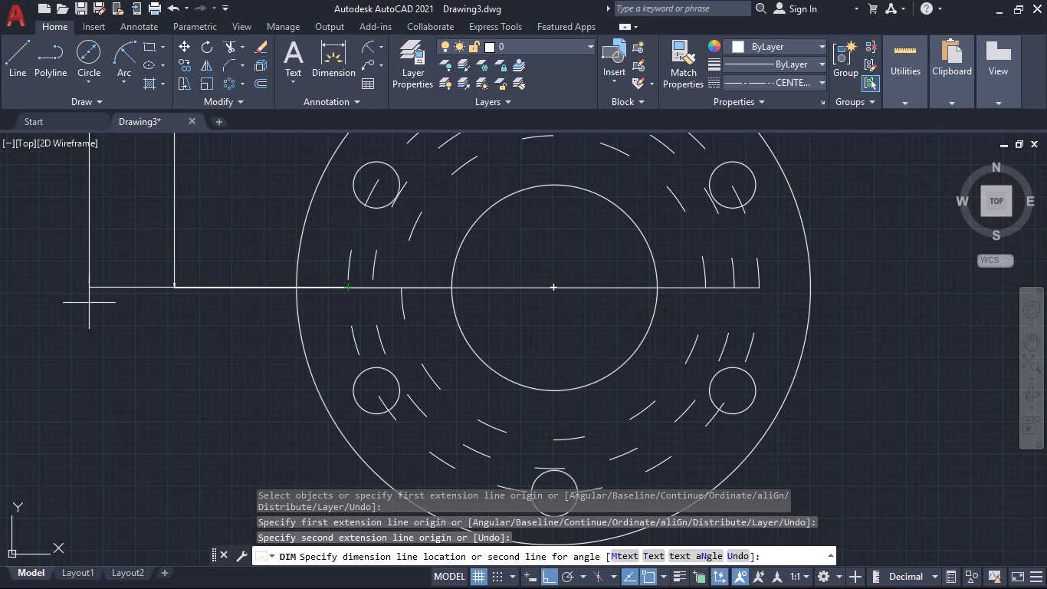
pyautogui.click(78, 303)
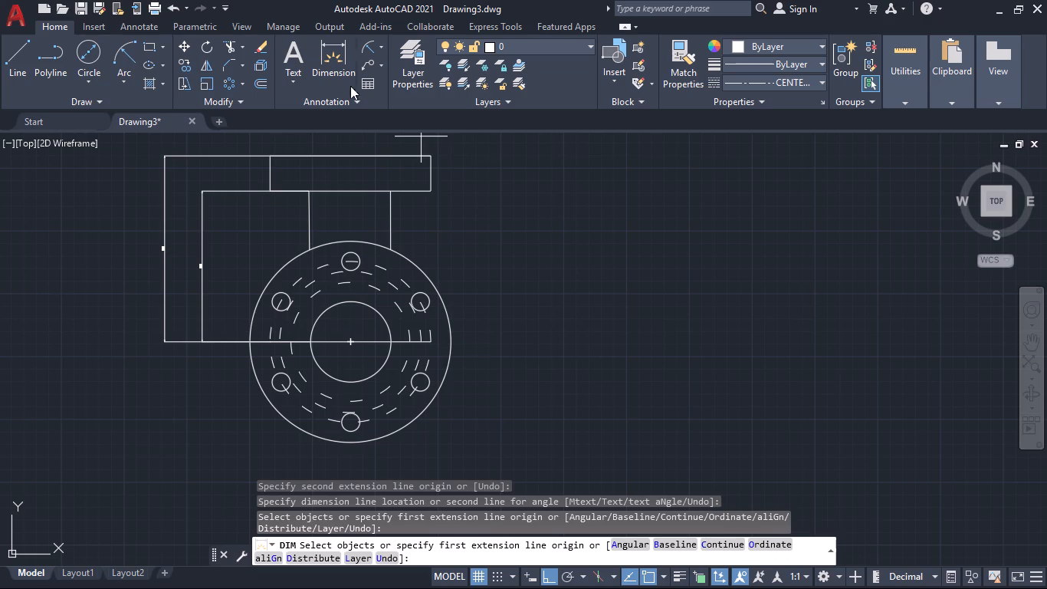
# Add a radius dimension to the circular flange's upper-right bolt hole.
pyautogui.click(363, 51)
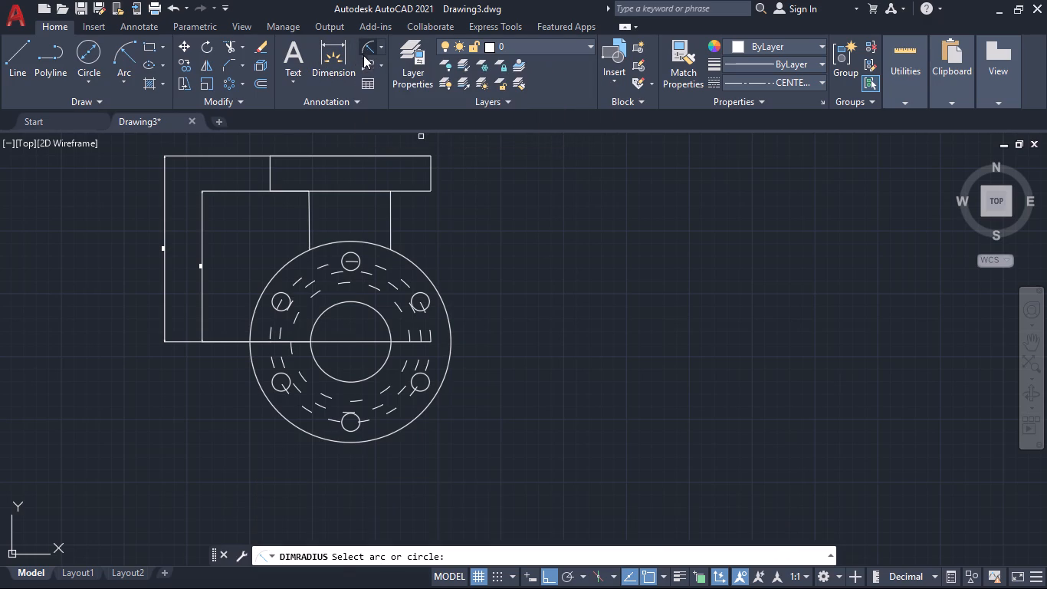
pyautogui.click(426, 296)
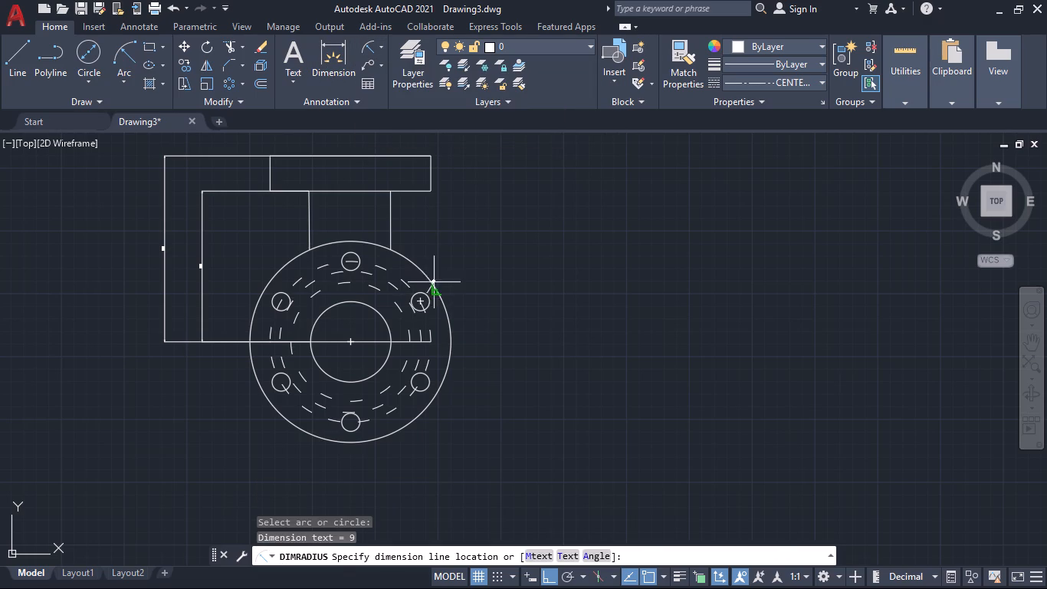
pyautogui.click(449, 273)
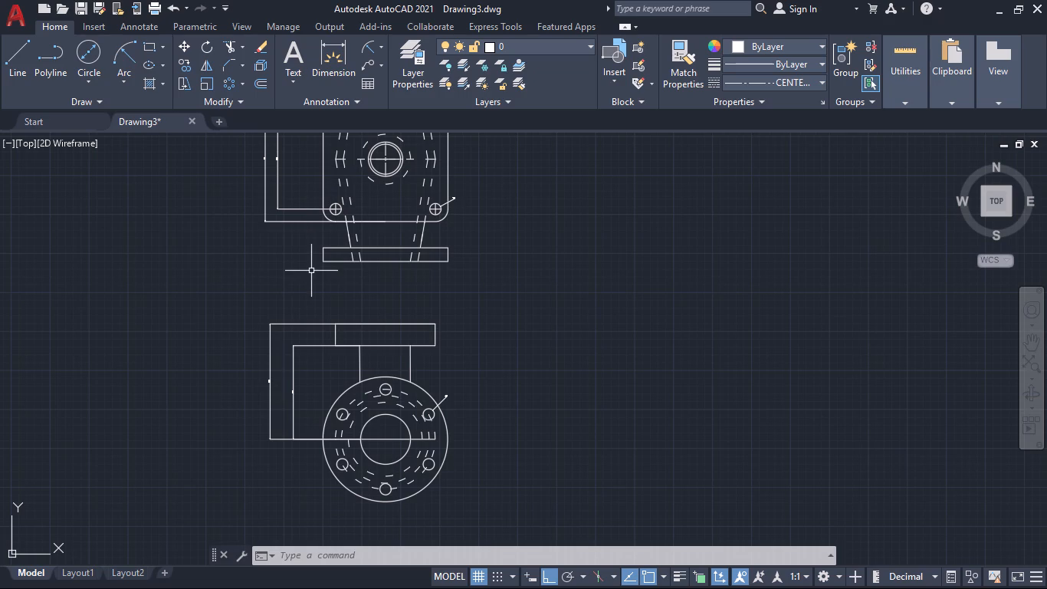
# Draw a closed line outline widening the lower view's rectangle on its left to align with the upper view's flange edge.
pyautogui.click(18, 50)
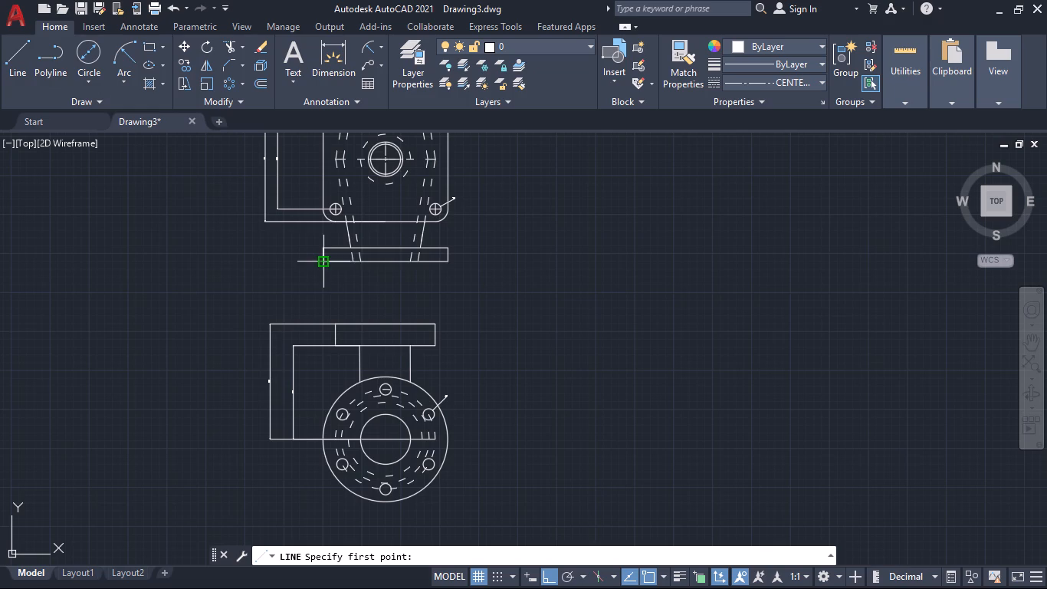
pyautogui.click(324, 321)
pyautogui.click(324, 346)
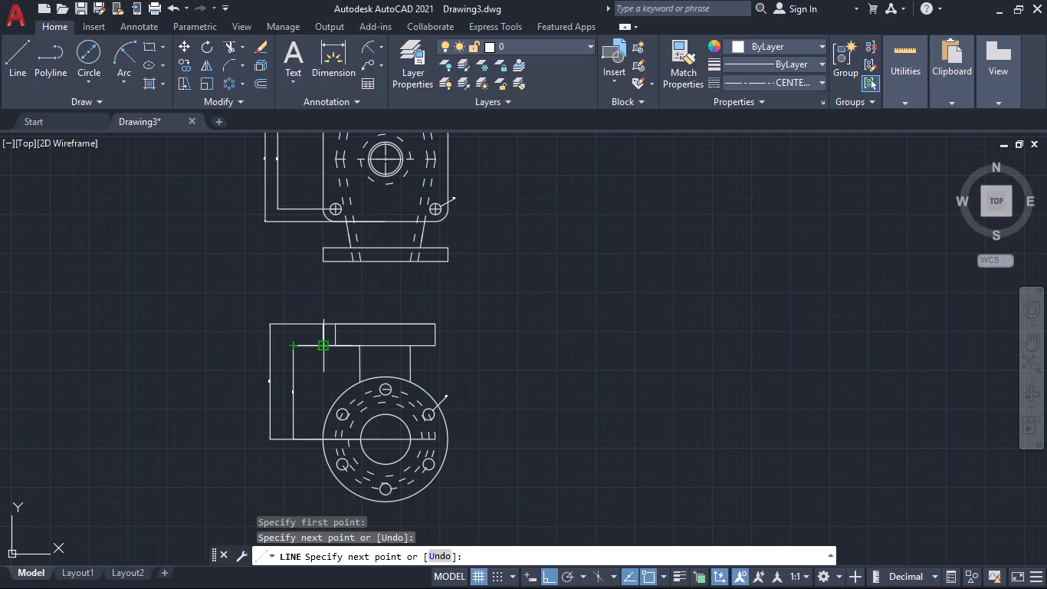
pyautogui.click(339, 346)
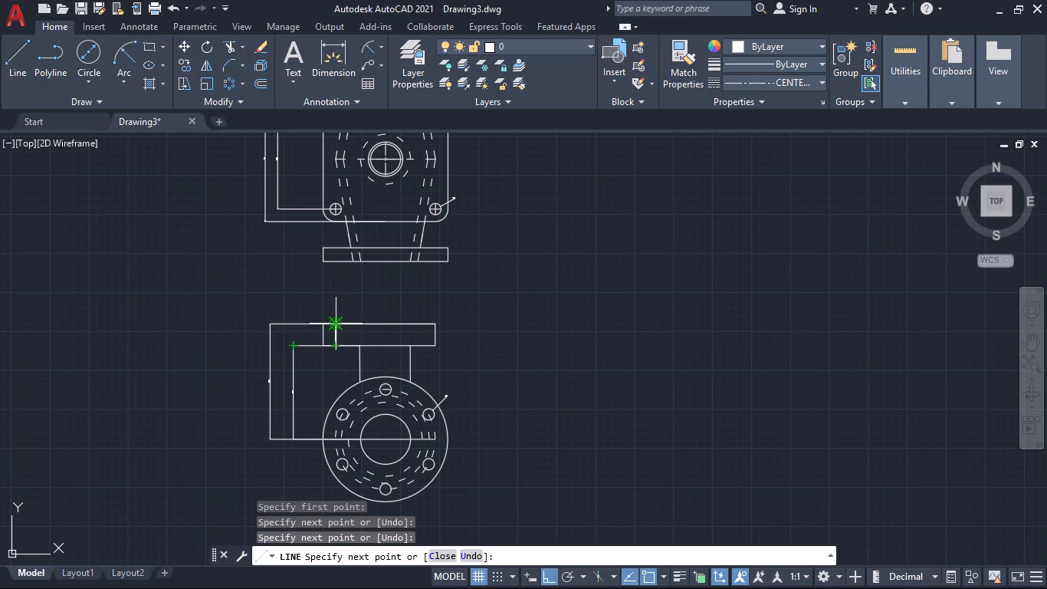
pyautogui.click(339, 324)
pyautogui.click(323, 325)
pyautogui.press('space')
# Project a line from the upper view's lower-right flange corner and outline a matching extension on the rectangle's right side.
pyautogui.press('space')
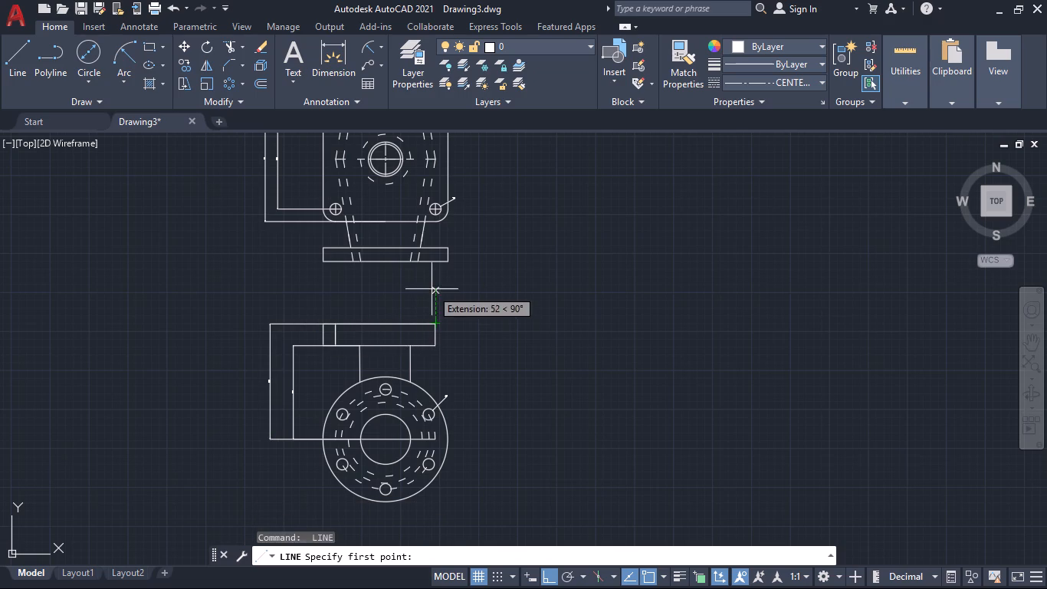
pyautogui.click(446, 261)
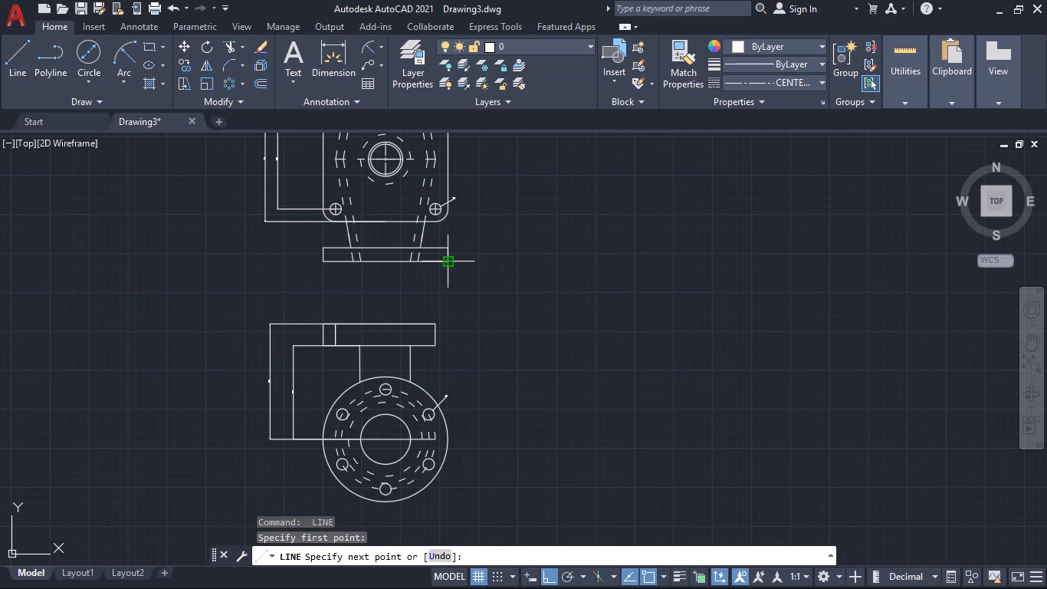
pyautogui.click(447, 324)
pyautogui.click(431, 326)
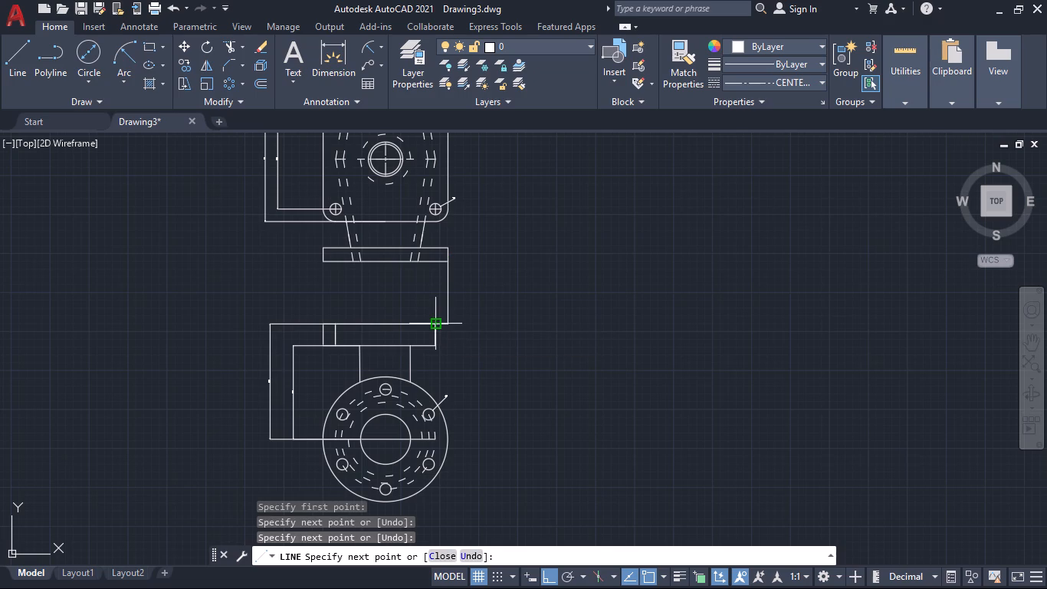
pyautogui.click(432, 349)
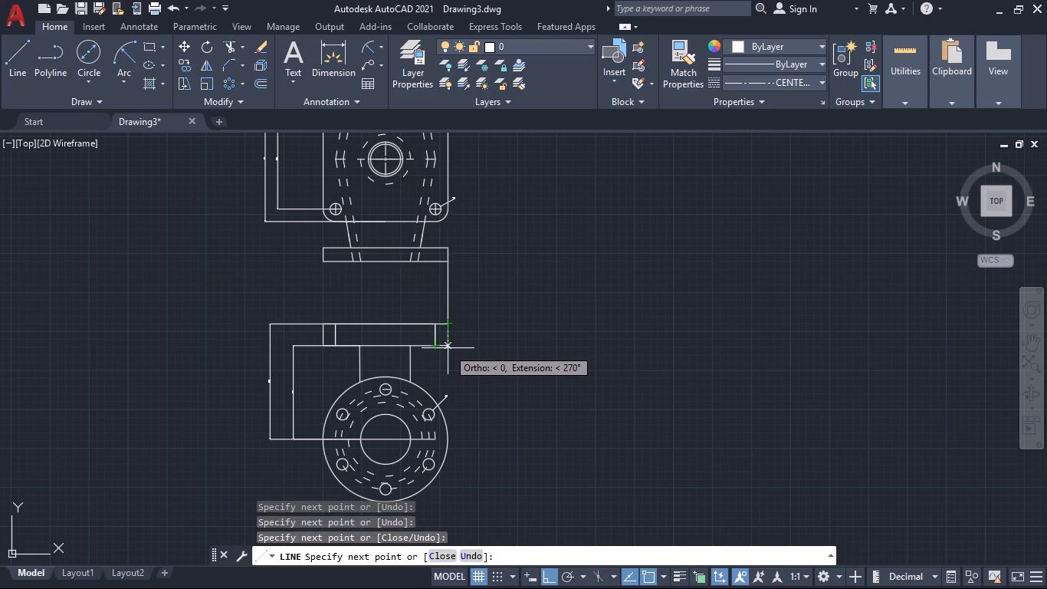
pyautogui.click(447, 346)
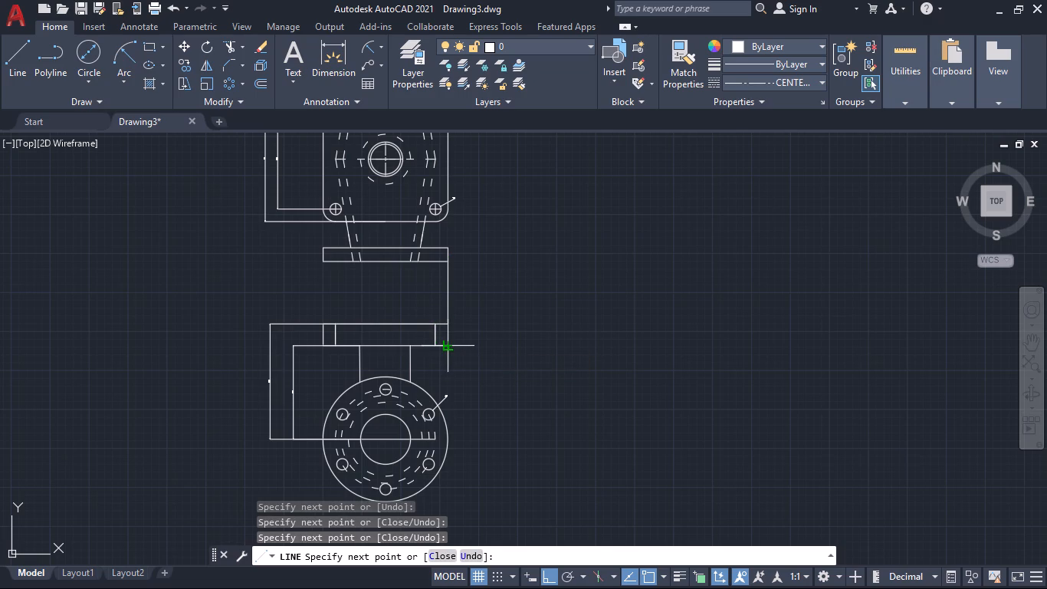
pyautogui.click(446, 326)
pyautogui.press('space')
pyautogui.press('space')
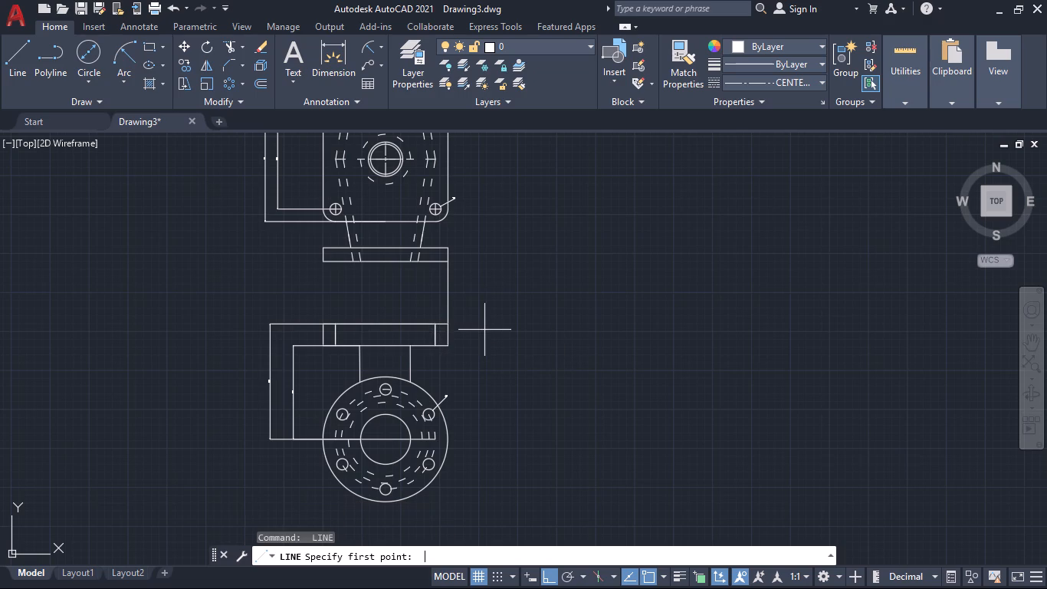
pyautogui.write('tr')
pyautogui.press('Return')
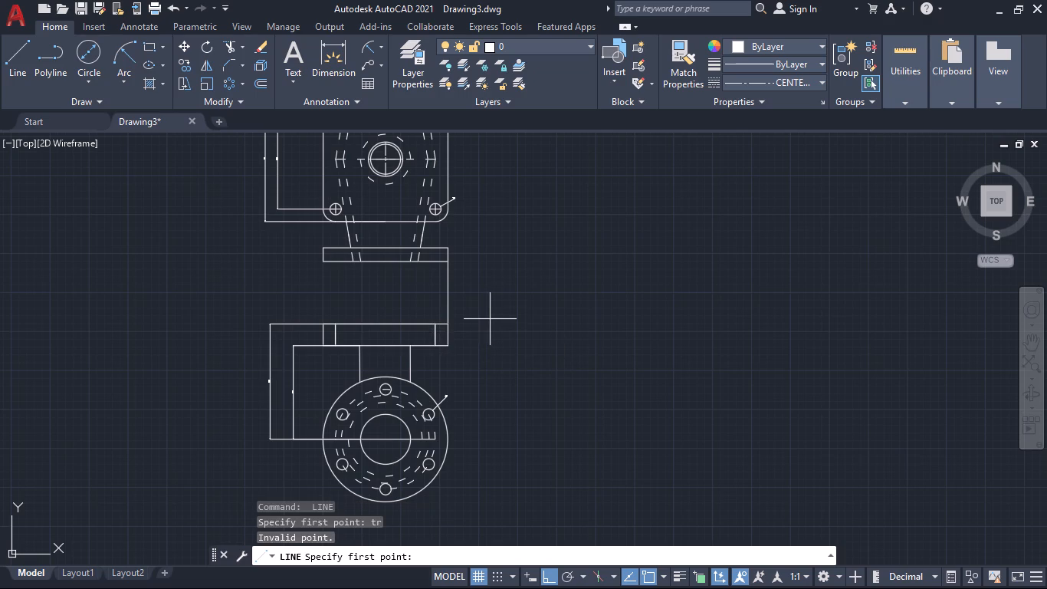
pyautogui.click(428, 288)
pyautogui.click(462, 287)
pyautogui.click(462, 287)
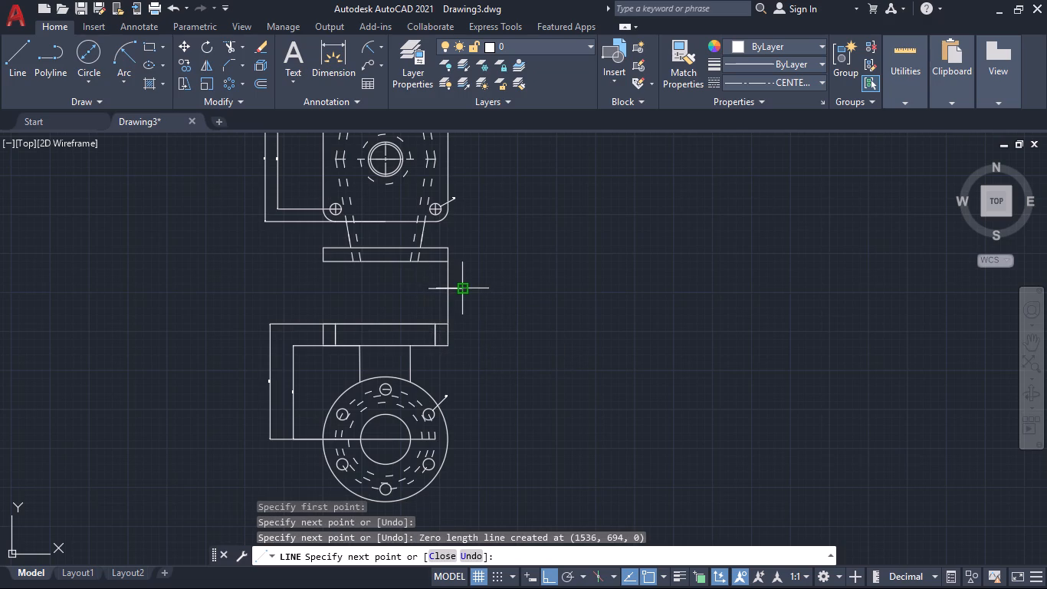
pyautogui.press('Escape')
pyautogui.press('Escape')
# Trim away the vertical projection line and the stray short horizontal line between the upper and lower views.
pyautogui.write('tr')
pyautogui.press('Return')
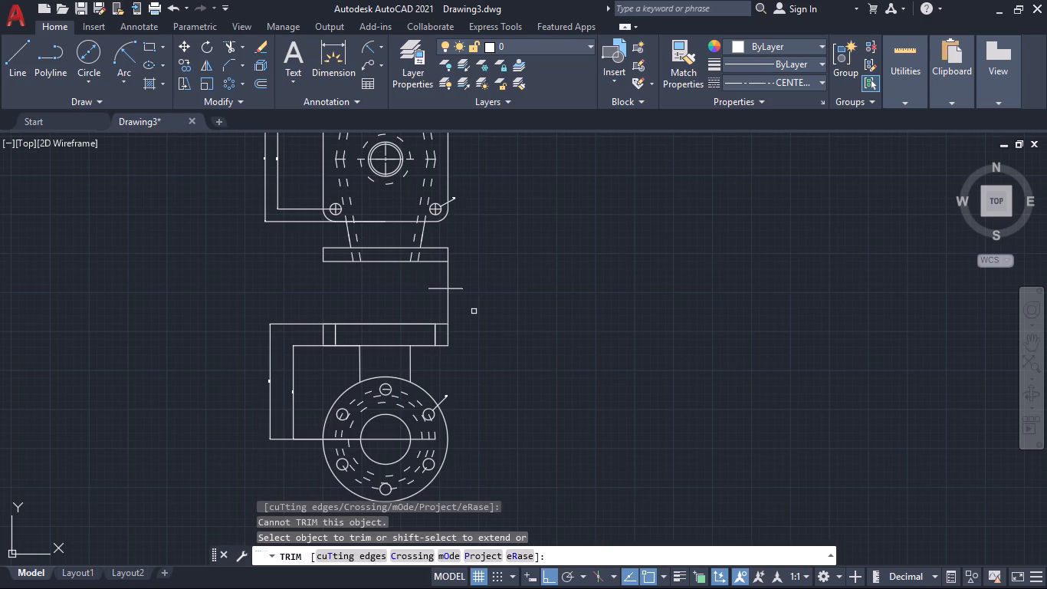
pyautogui.click(474, 311)
pyautogui.click(441, 281)
pyautogui.click(435, 281)
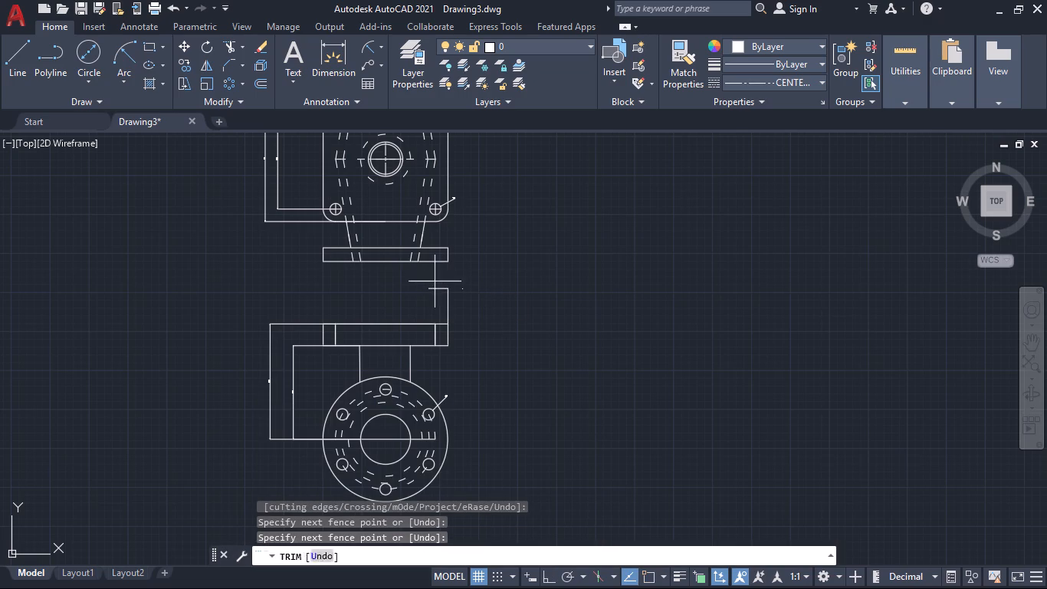
pyautogui.click(452, 306)
pyautogui.click(464, 288)
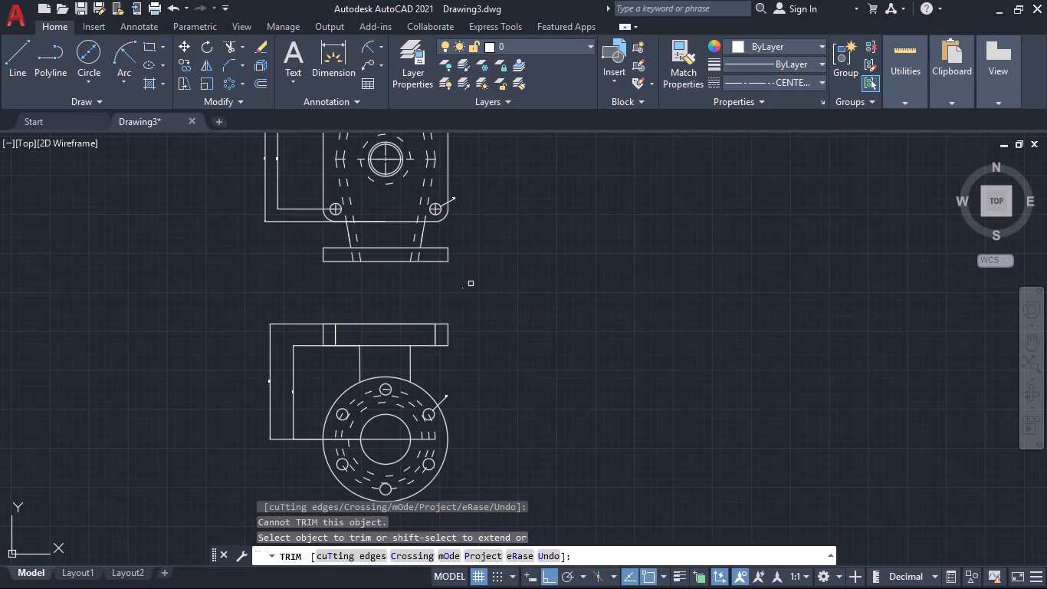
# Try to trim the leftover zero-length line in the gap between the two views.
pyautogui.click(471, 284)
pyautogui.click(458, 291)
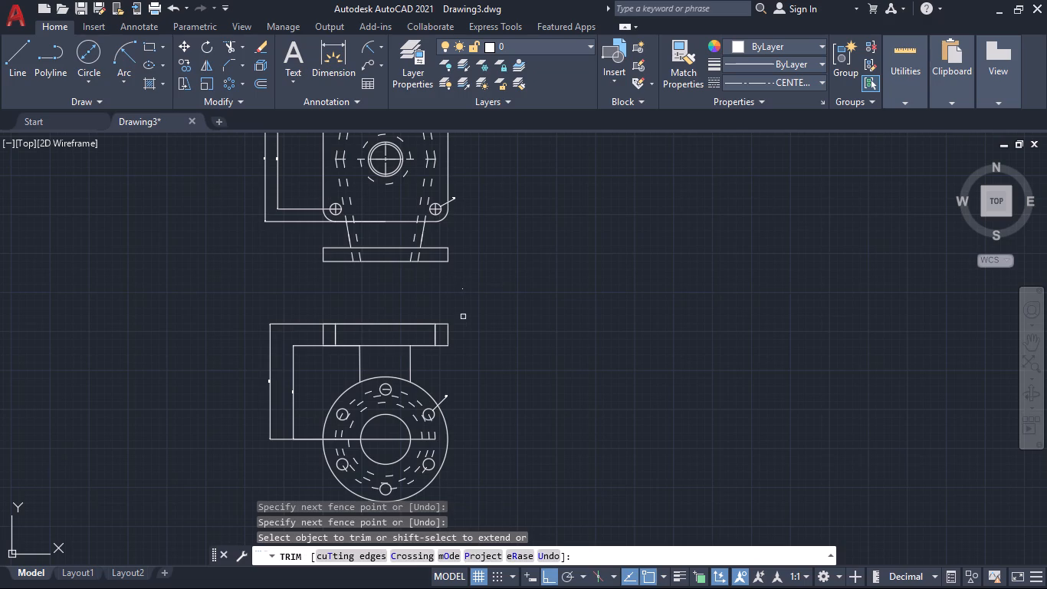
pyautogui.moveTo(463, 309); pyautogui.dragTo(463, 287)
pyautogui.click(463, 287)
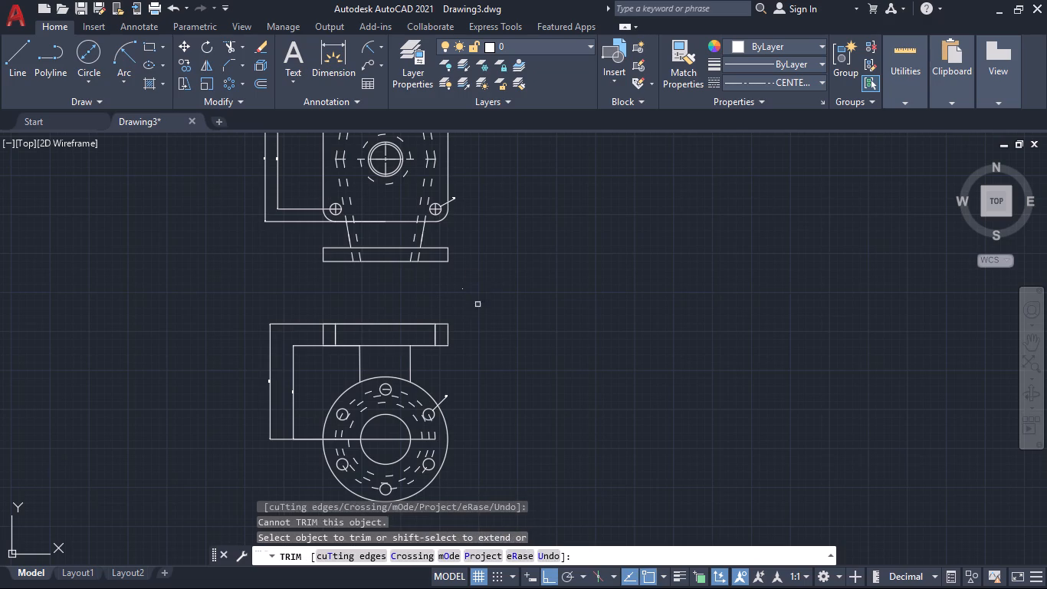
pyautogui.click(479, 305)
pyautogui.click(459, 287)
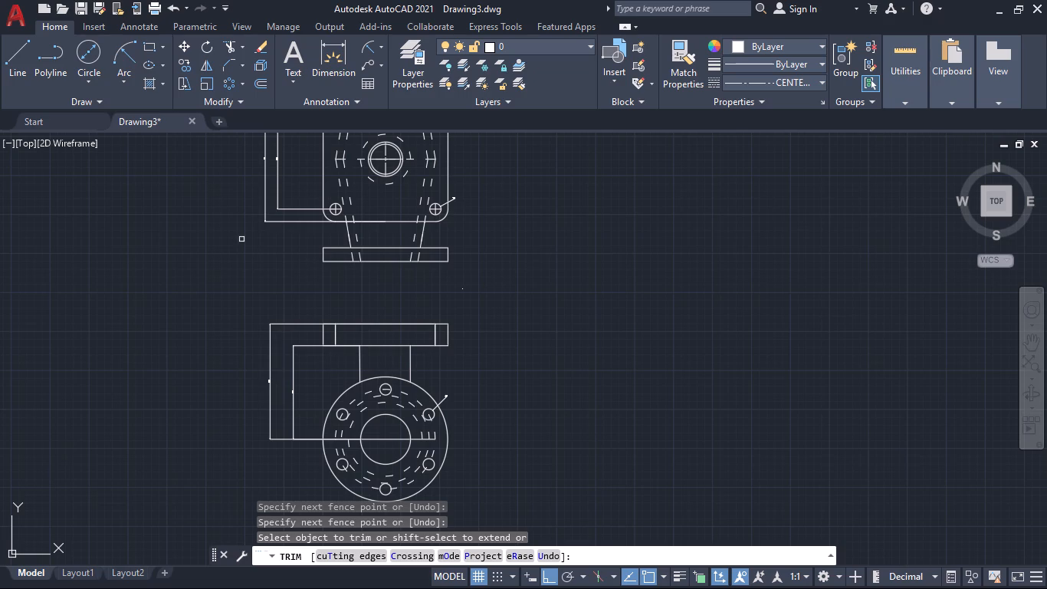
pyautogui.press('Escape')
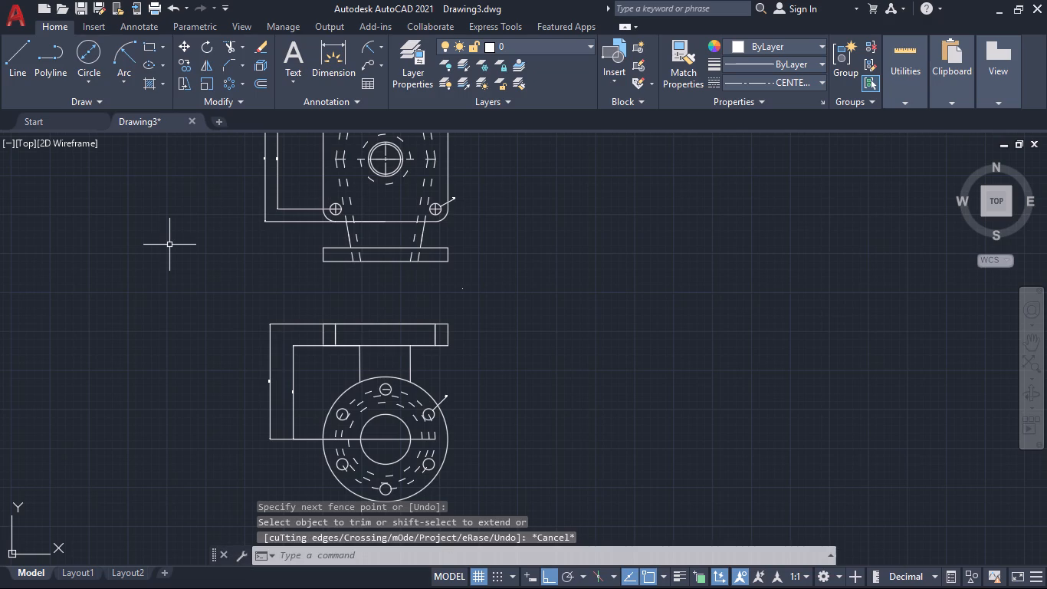
# Offset the original left and right vertical edges of the lower view's rectangle inward by 18 mm.
pyautogui.press('o')
pyautogui.press('Return')
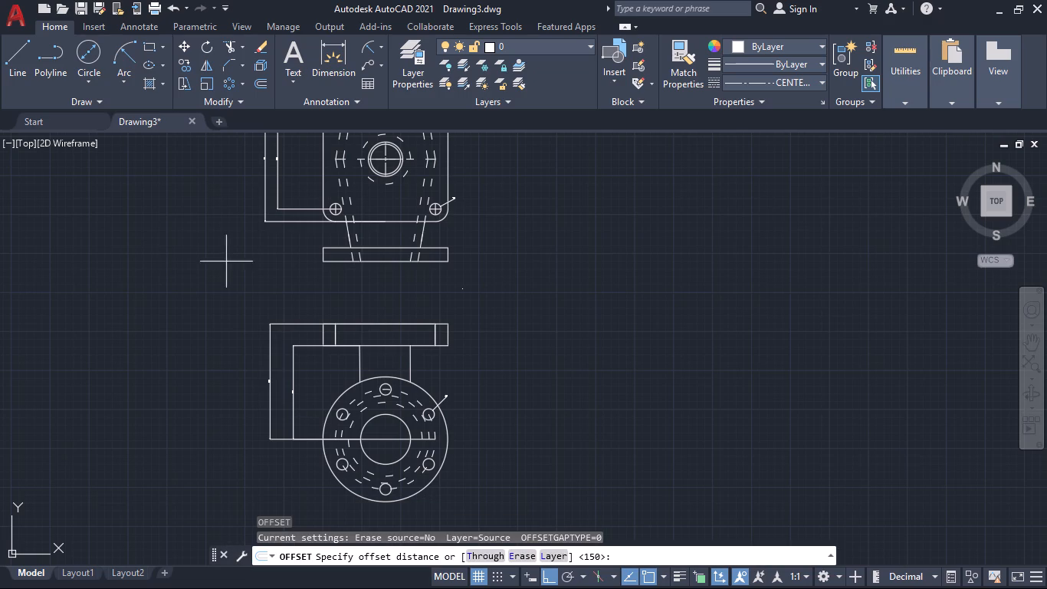
pyautogui.write('18')
pyautogui.press('Return')
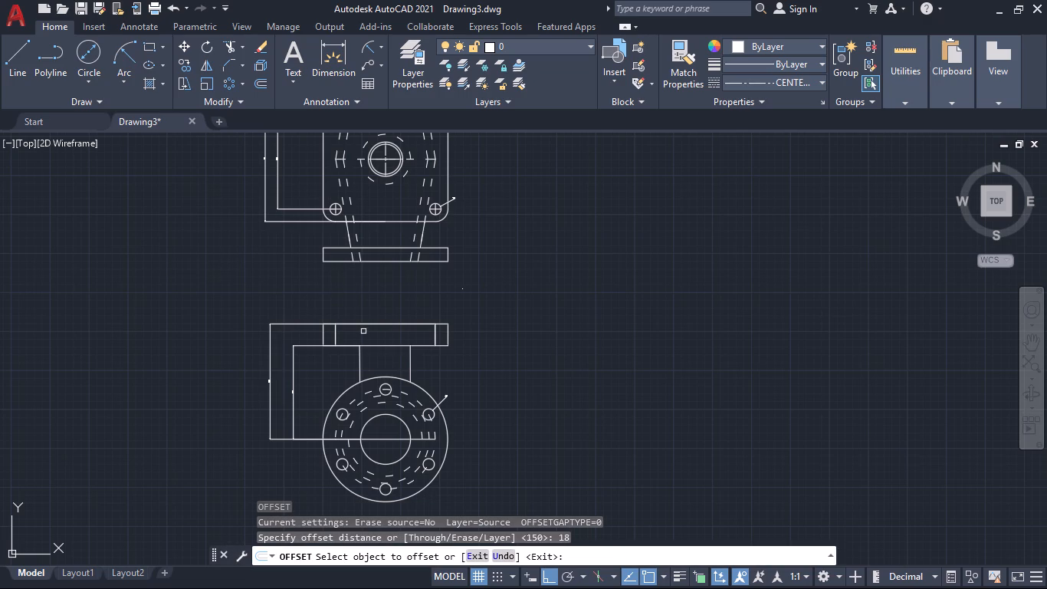
pyautogui.click(337, 337)
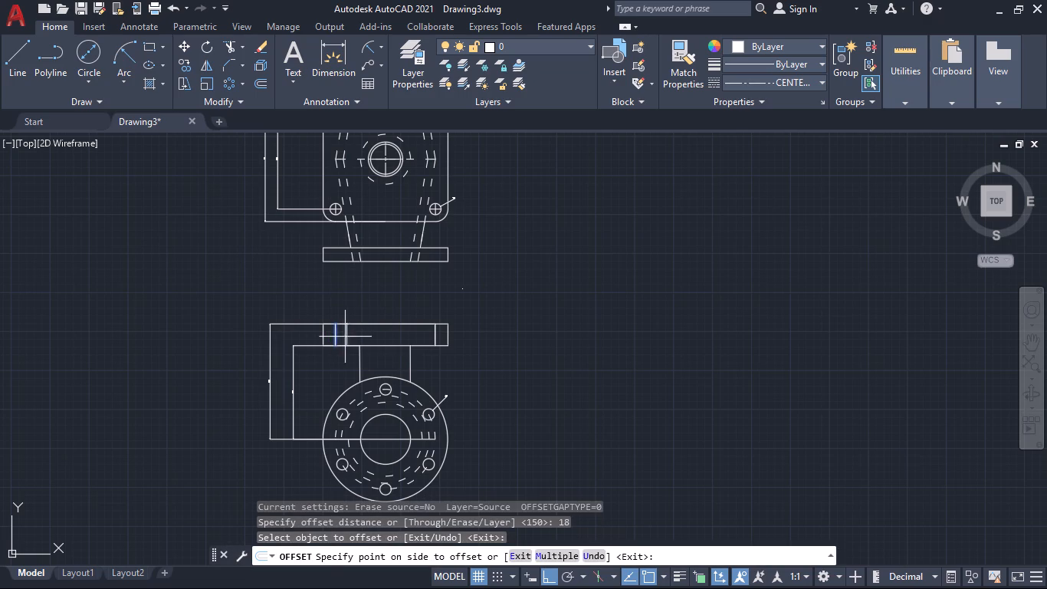
pyautogui.click(346, 337)
pyautogui.click(435, 336)
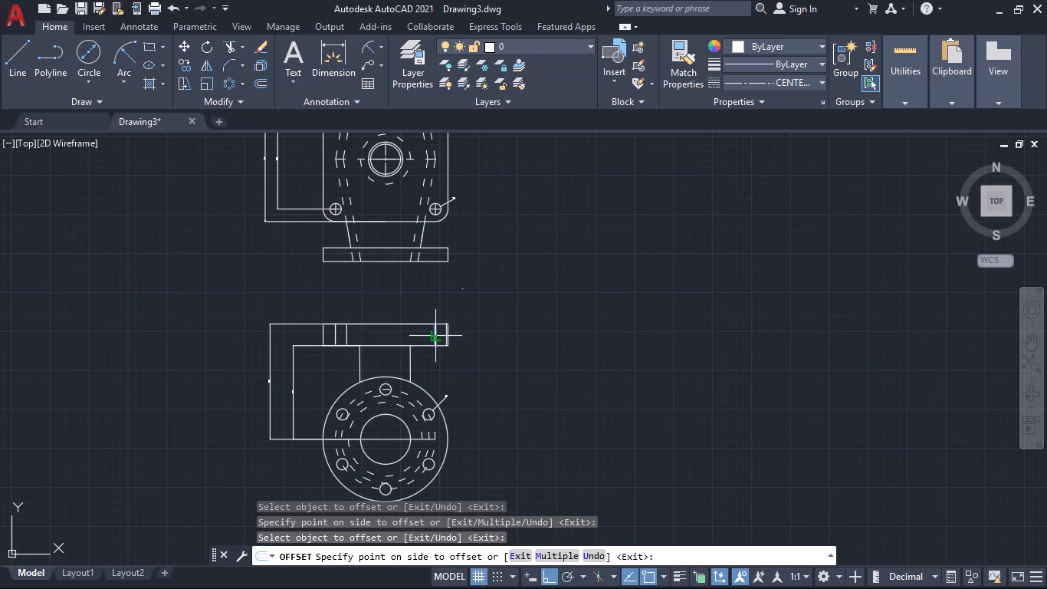
pyautogui.click(406, 336)
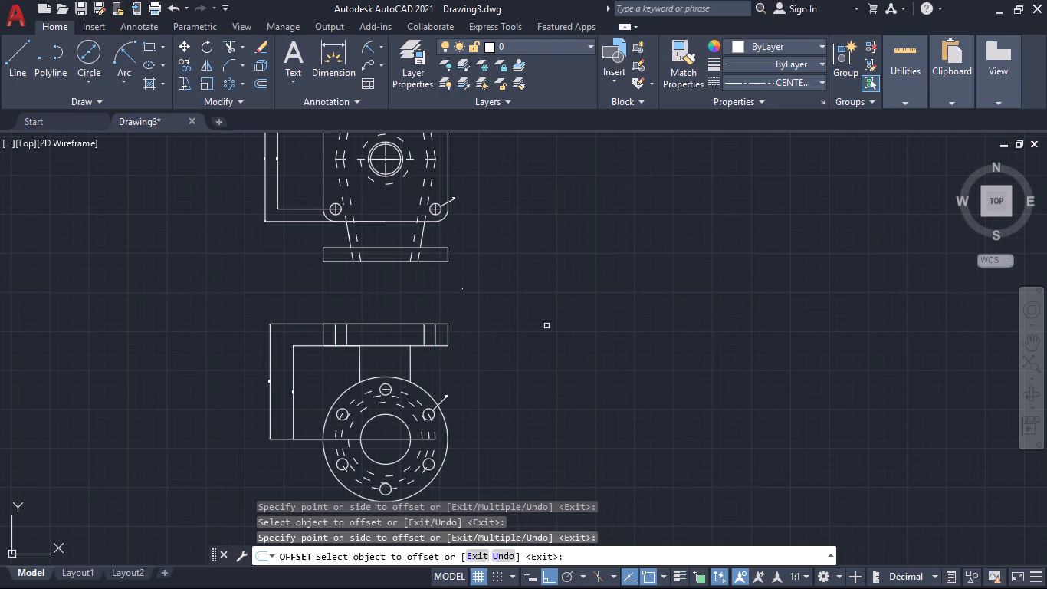
pyautogui.press('Escape')
# Match the flange's dashed circle properties onto both offset lines and the adjacent original vertical edges in the lower view's rectangle.
pyautogui.write('ma')
pyautogui.press('Return')
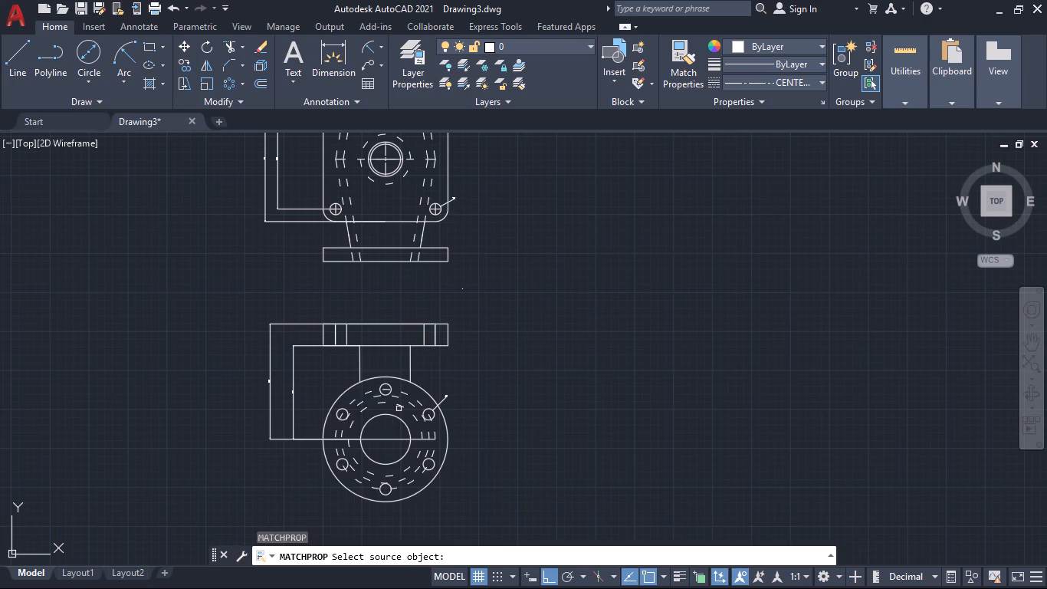
pyautogui.click(409, 404)
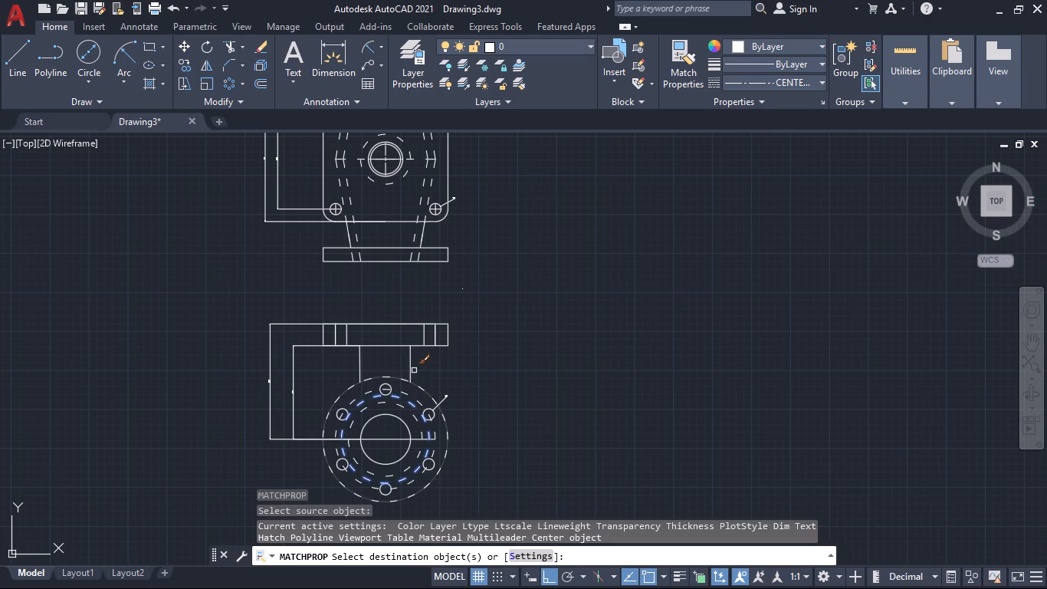
pyautogui.click(425, 333)
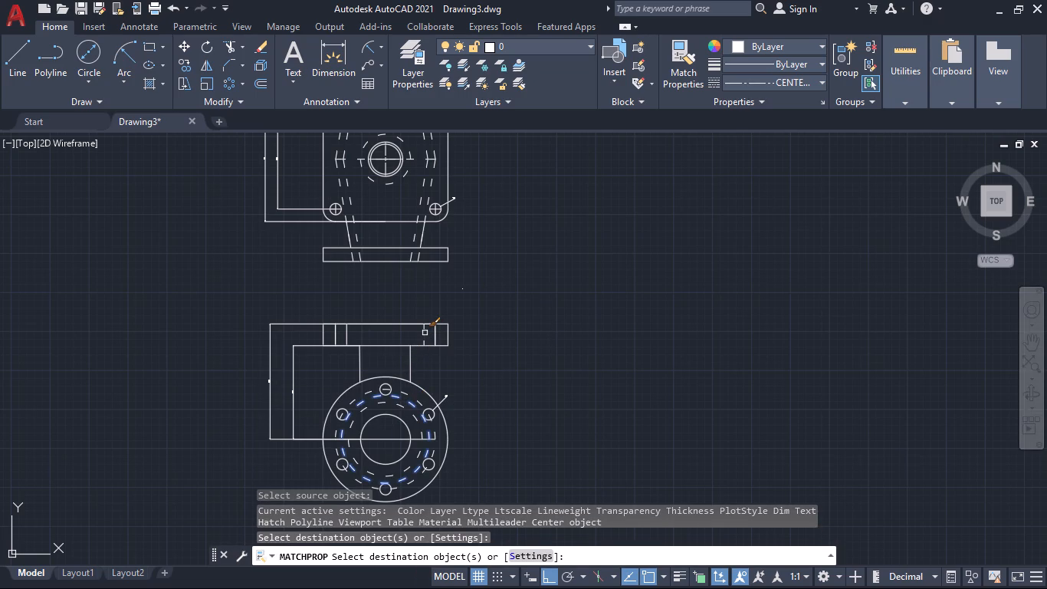
pyautogui.click(434, 335)
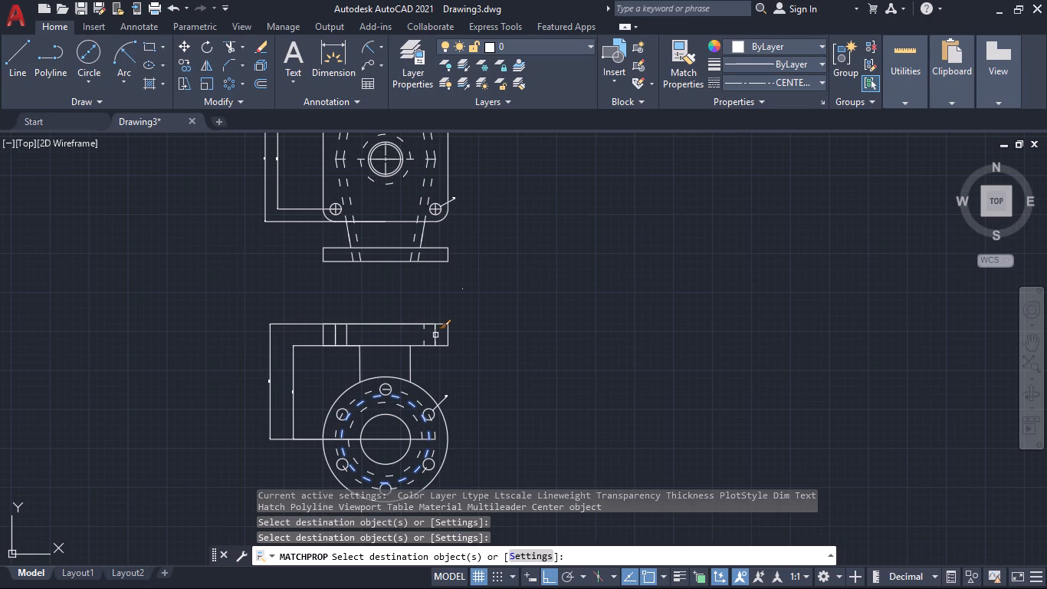
pyautogui.click(435, 335)
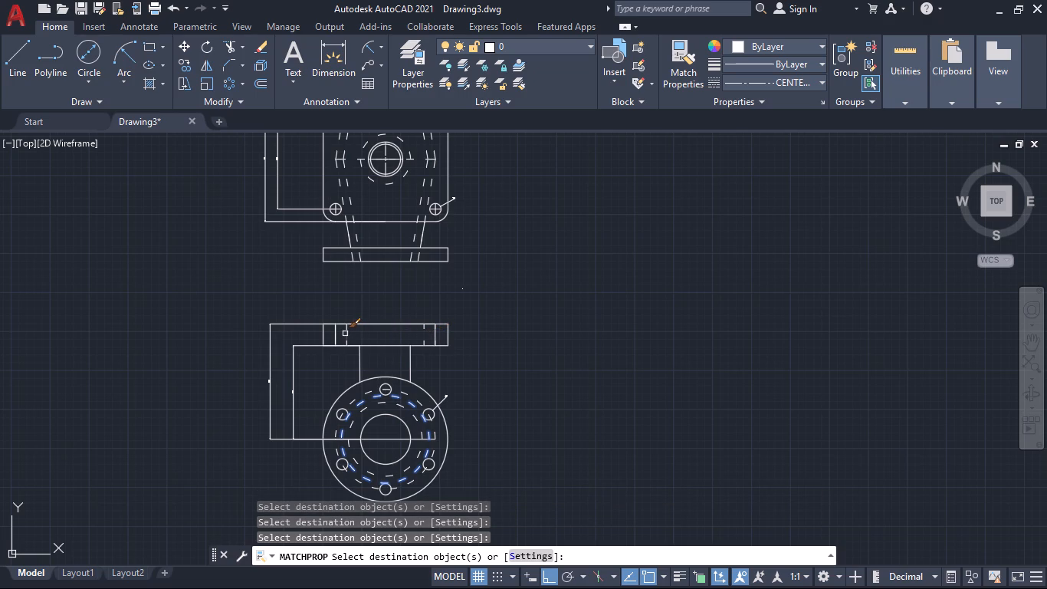
pyautogui.click(345, 340)
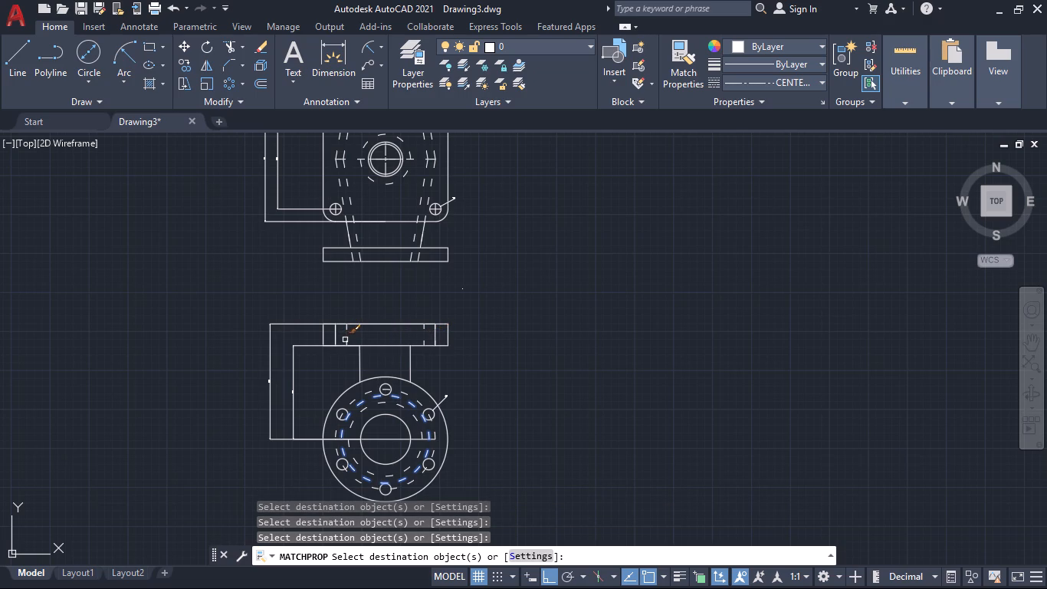
pyautogui.click(336, 337)
pyautogui.press('Escape')
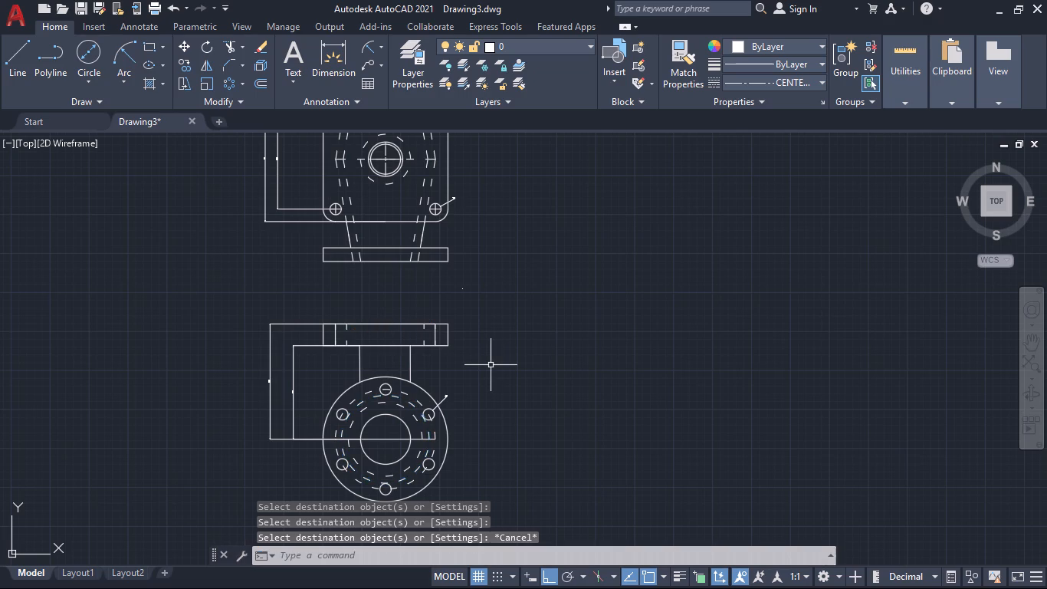
# Delete one of the overlapping lines at the original right vertical edge of the lower view's rectangle.
pyautogui.click(434, 334)
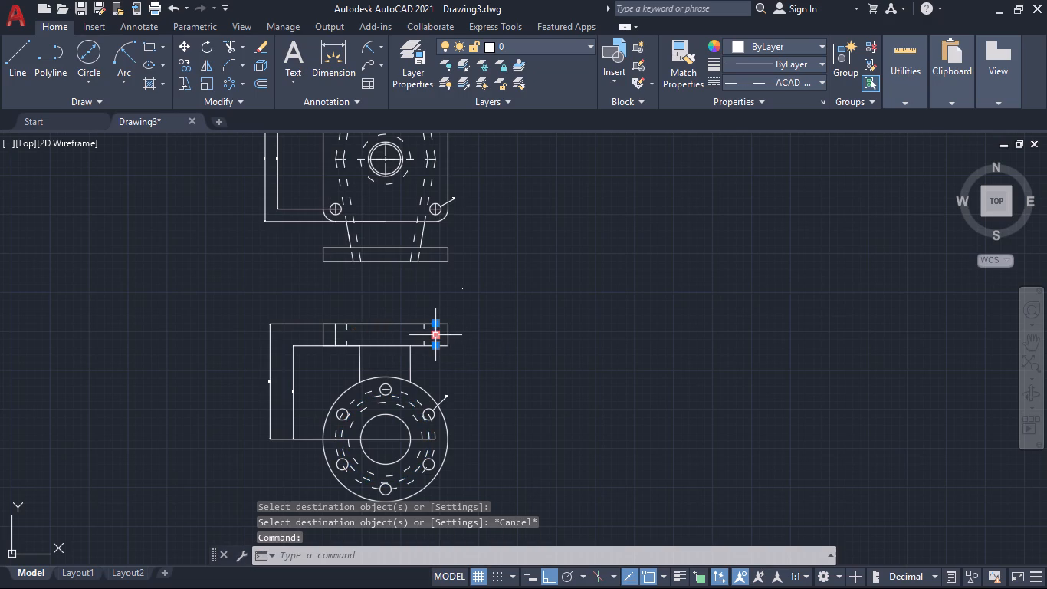
pyautogui.press('Delete')
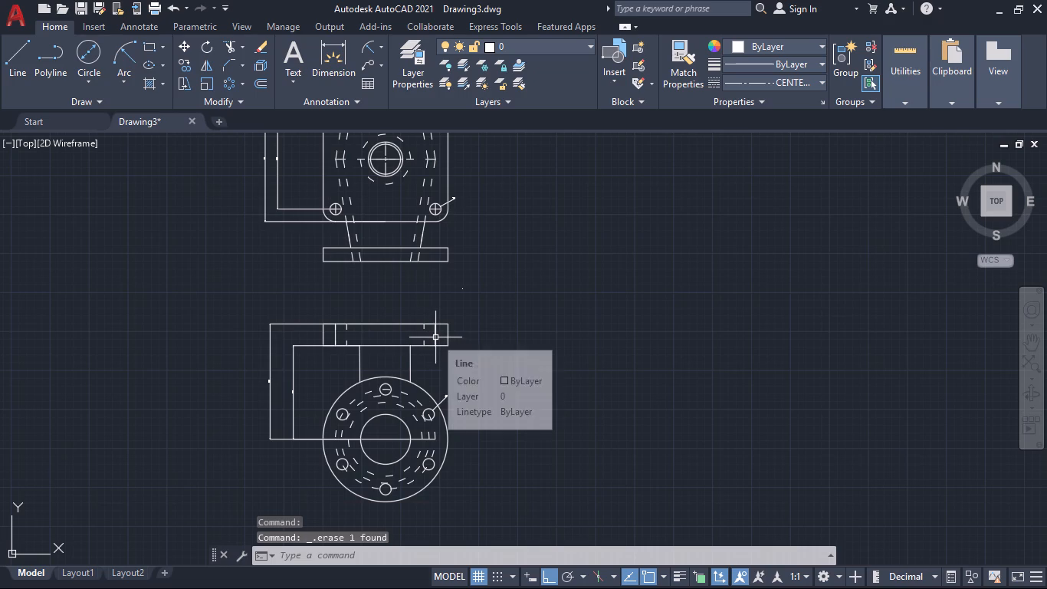
# Remove one overlapping line at the rectangle's original left vertical edge with Trim, undoing the extra trim.
pyautogui.write('tr')
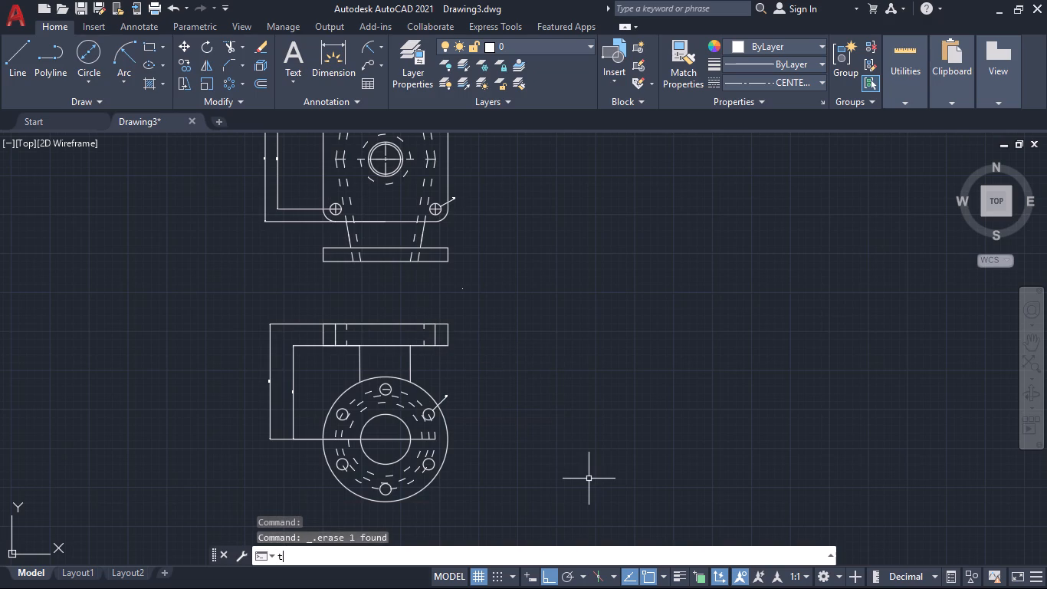
pyautogui.press('Return')
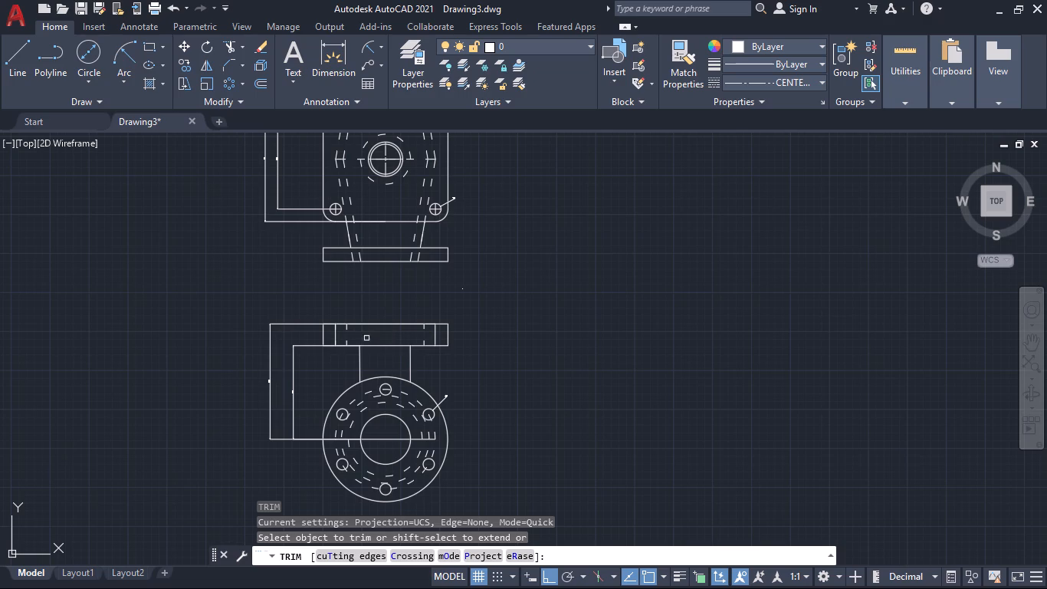
pyautogui.click(335, 337)
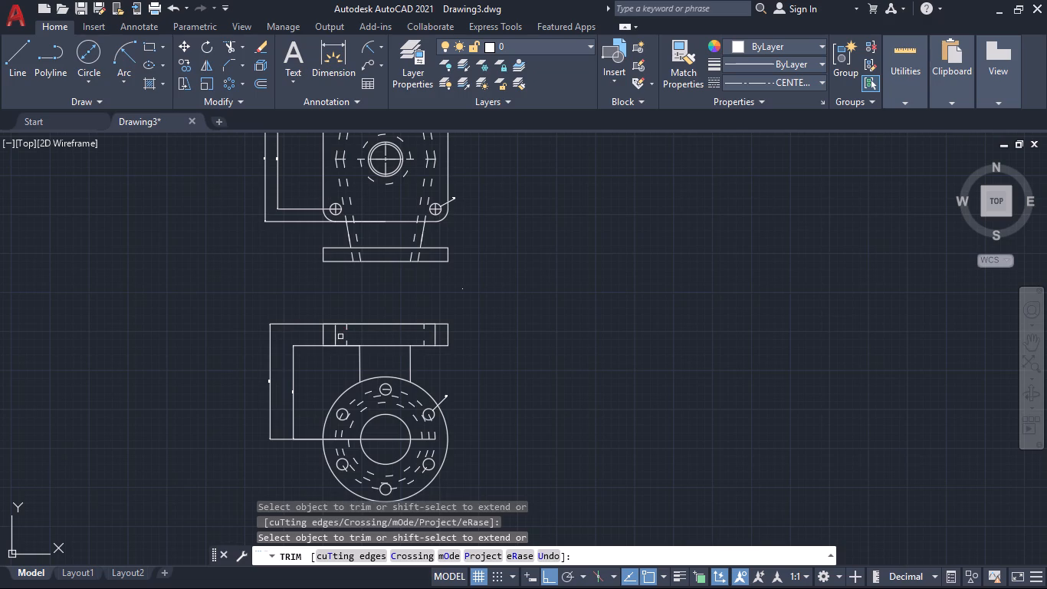
pyautogui.click(335, 337)
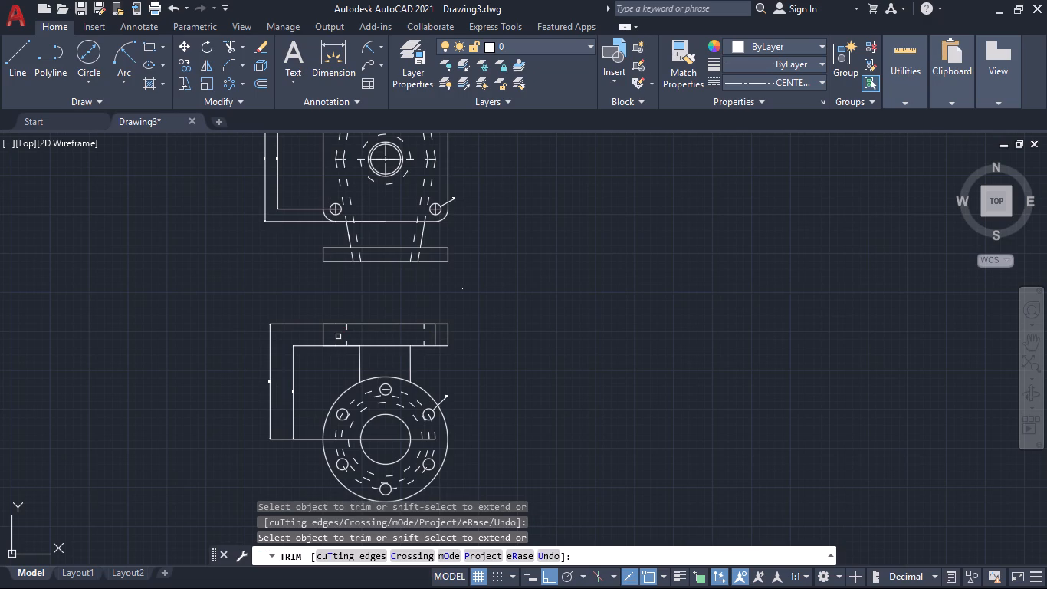
pyautogui.hotkey('ctrl', 'z')
pyautogui.press('Escape')
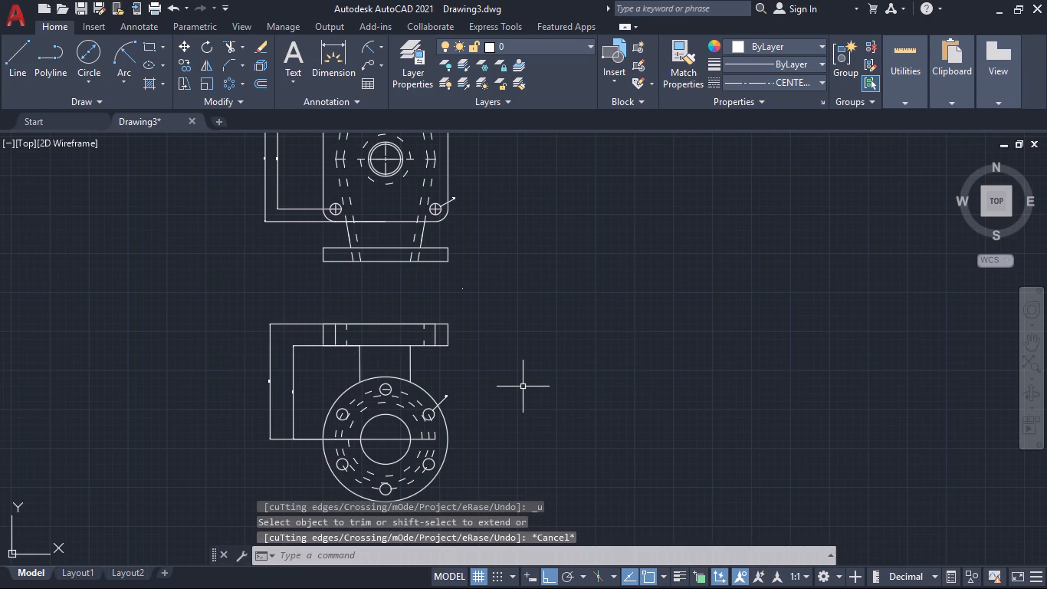
# Match the flange's dashed circle properties onto the two remaining solid inner vertical lines in the lower view's rectangle.
pyautogui.write('ma')
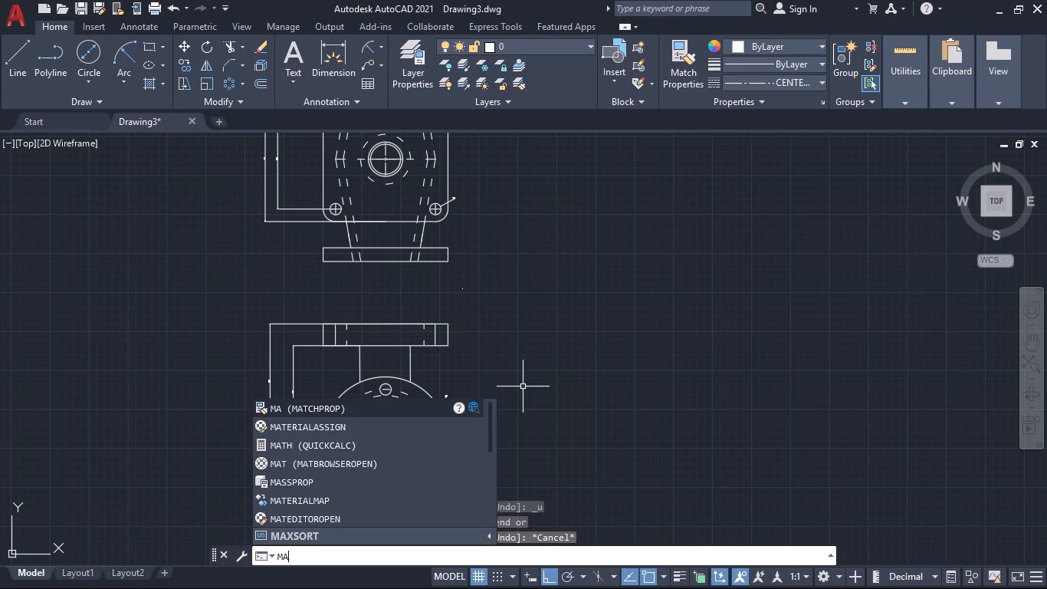
pyautogui.press('Return')
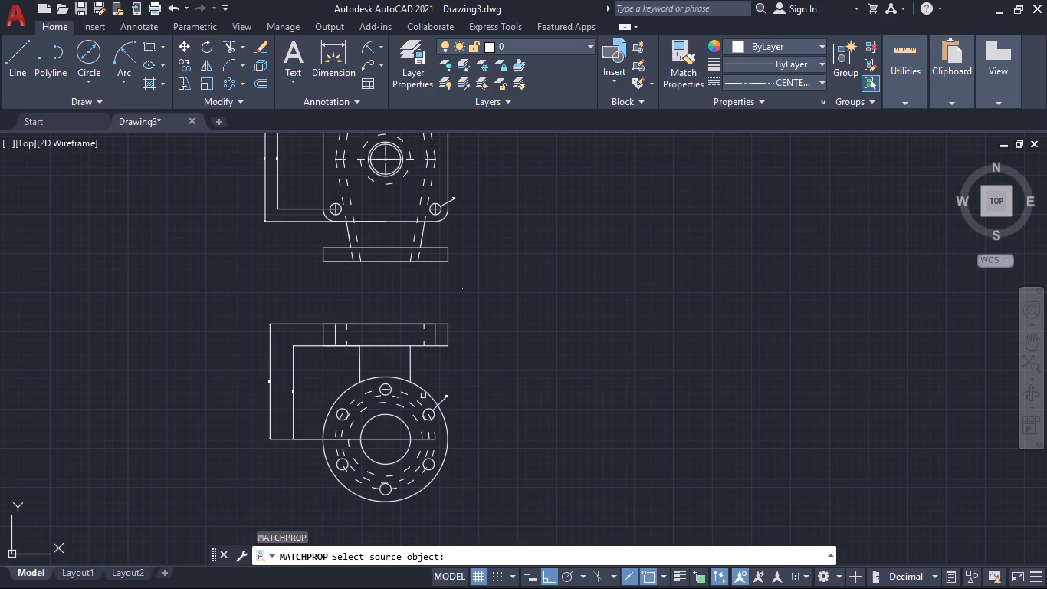
pyautogui.click(412, 406)
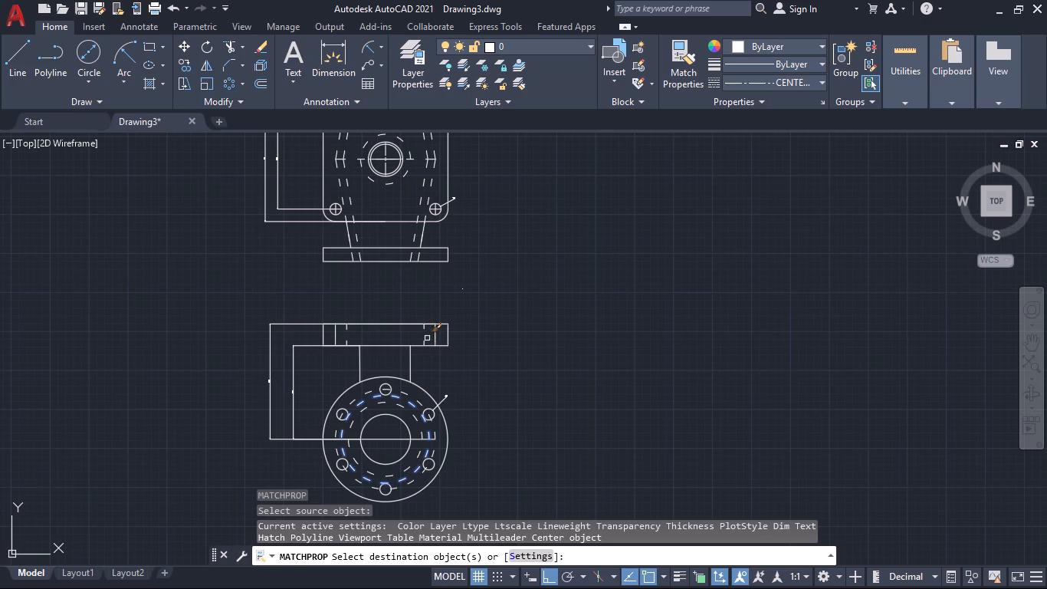
pyautogui.click(435, 338)
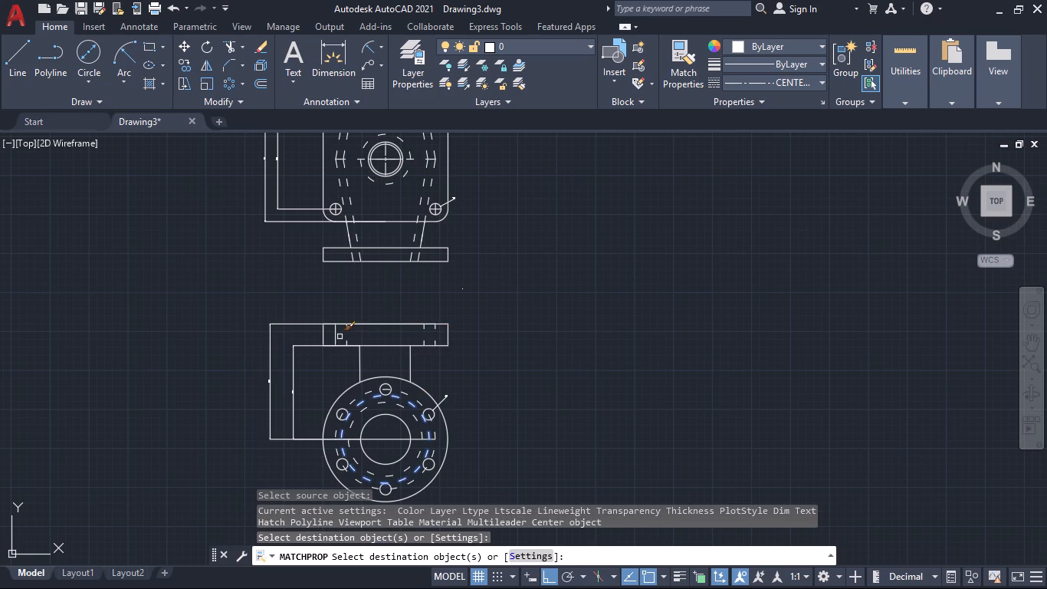
pyautogui.click(334, 337)
pyautogui.press('Return')
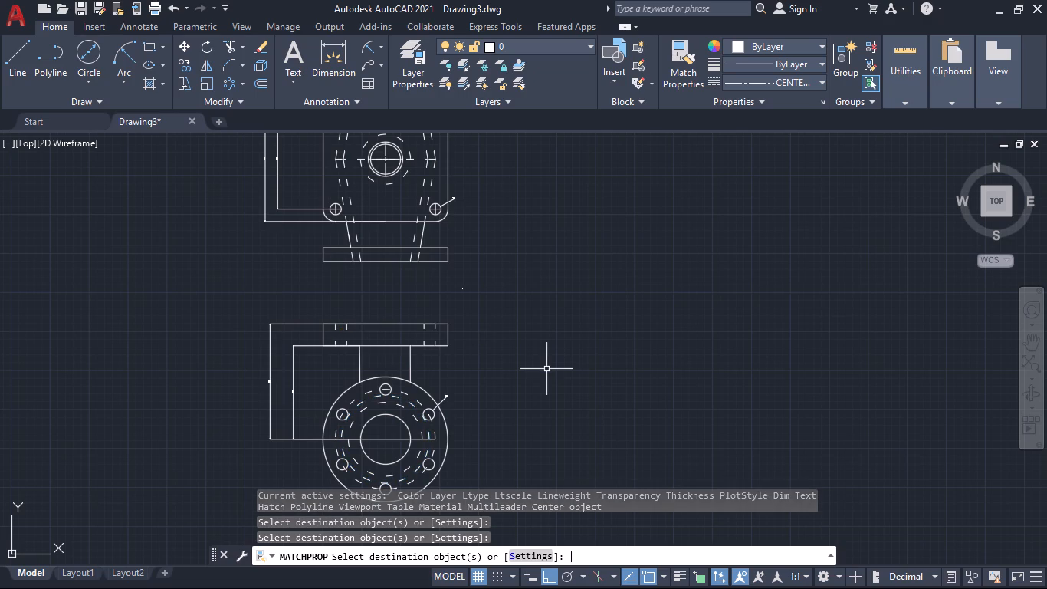
# Modify the Standard dimension style to use an arrow size of 4.
pyautogui.keyDown('ctrl'); pyautogui.scroll(-1, 546, 369); pyautogui.keyUp('ctrl')
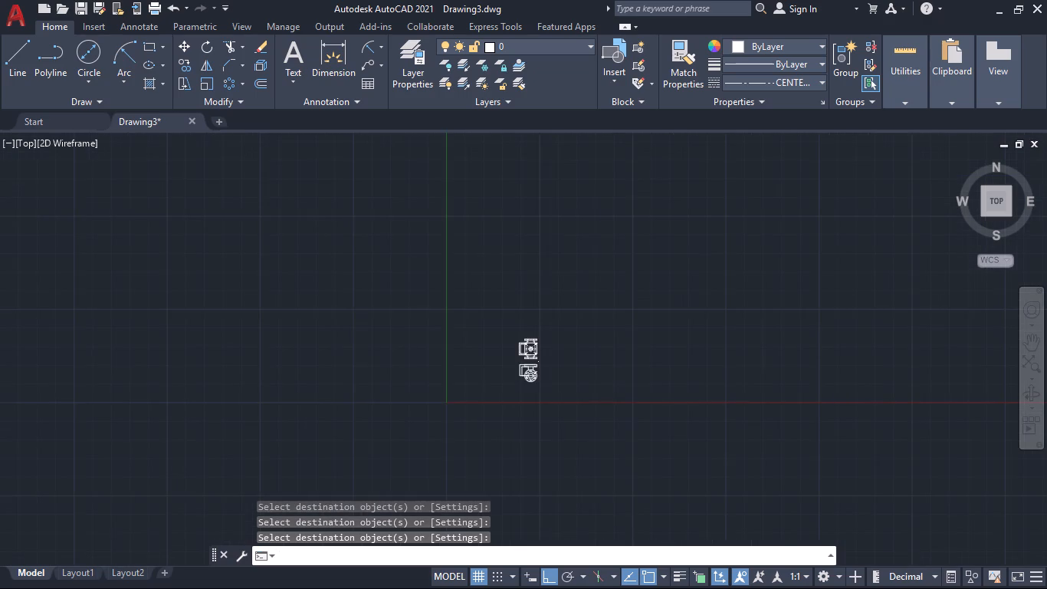
pyautogui.keyDown('ctrl'); pyautogui.scroll(4, 546, 369); pyautogui.keyUp('ctrl')
pyautogui.keyDown('ctrl'); pyautogui.scroll(-9, 546, 369); pyautogui.keyUp('ctrl')
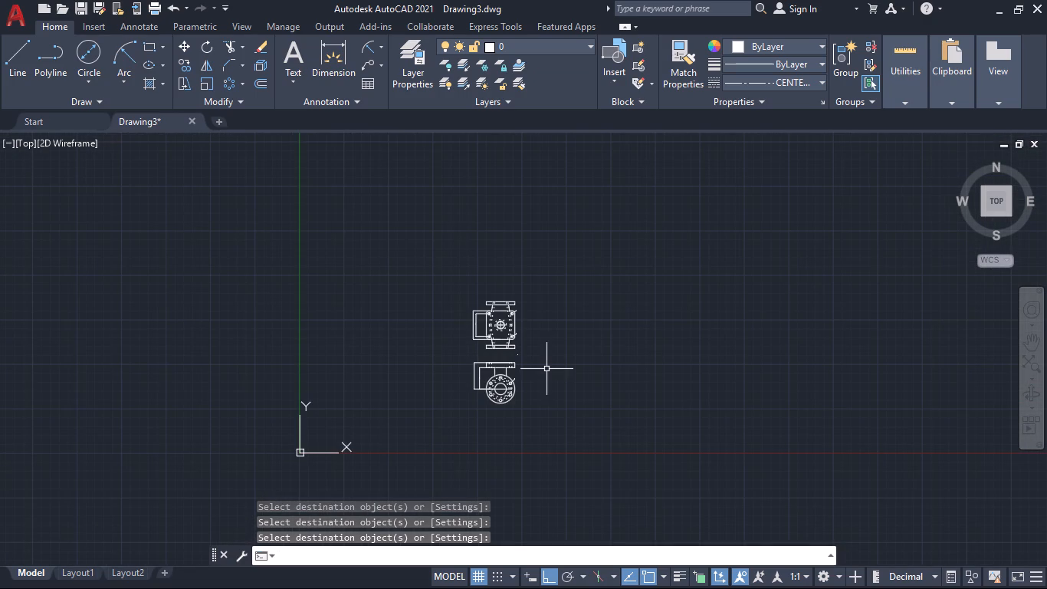
pyautogui.press('d')
pyautogui.press('Return')
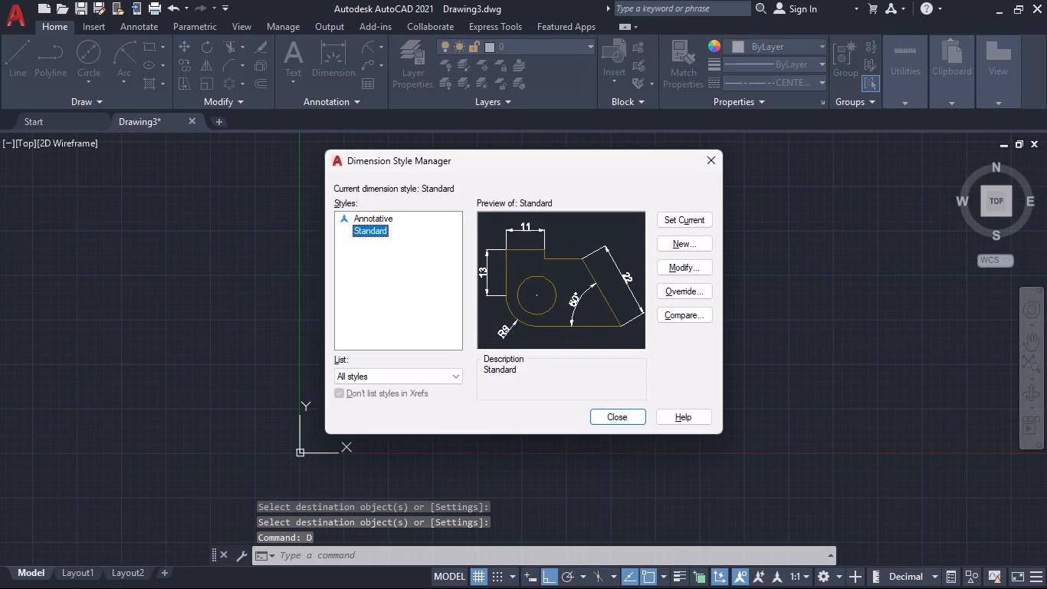
pyautogui.click(667, 272)
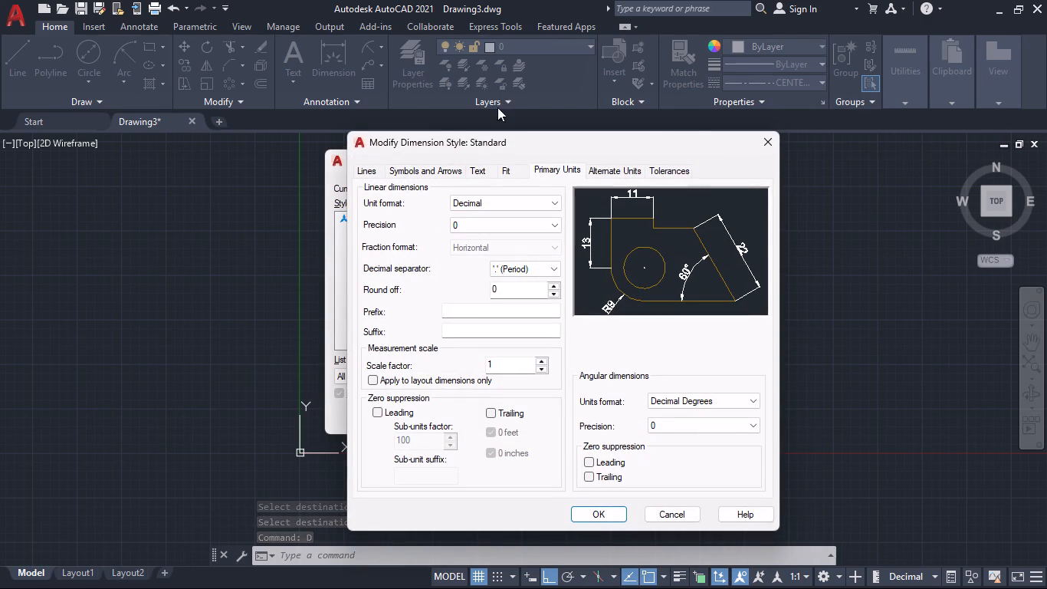
pyautogui.click(424, 176)
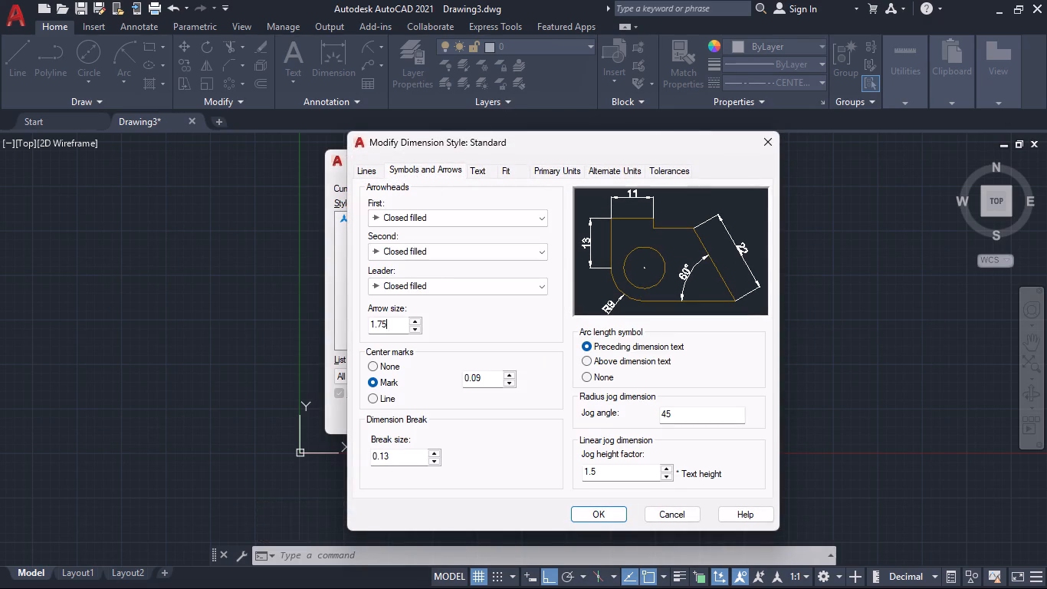
pyautogui.doubleClick(391, 331)
pyautogui.press('4')
pyautogui.press('Return')
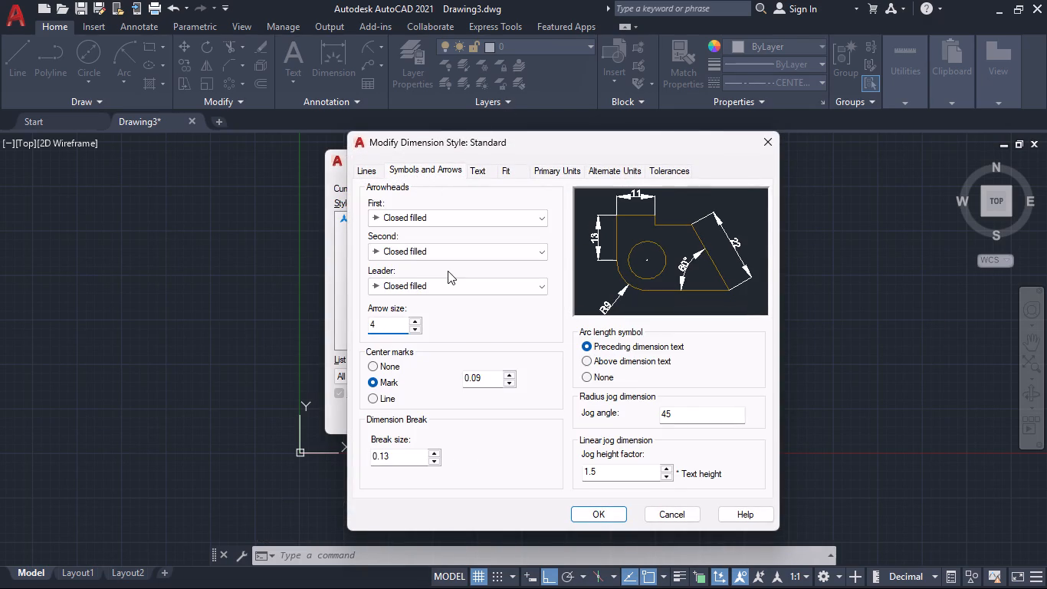
# Set the Standard dimension style's text height to 5, apply the changes, and make the style current.
pyautogui.click(482, 168)
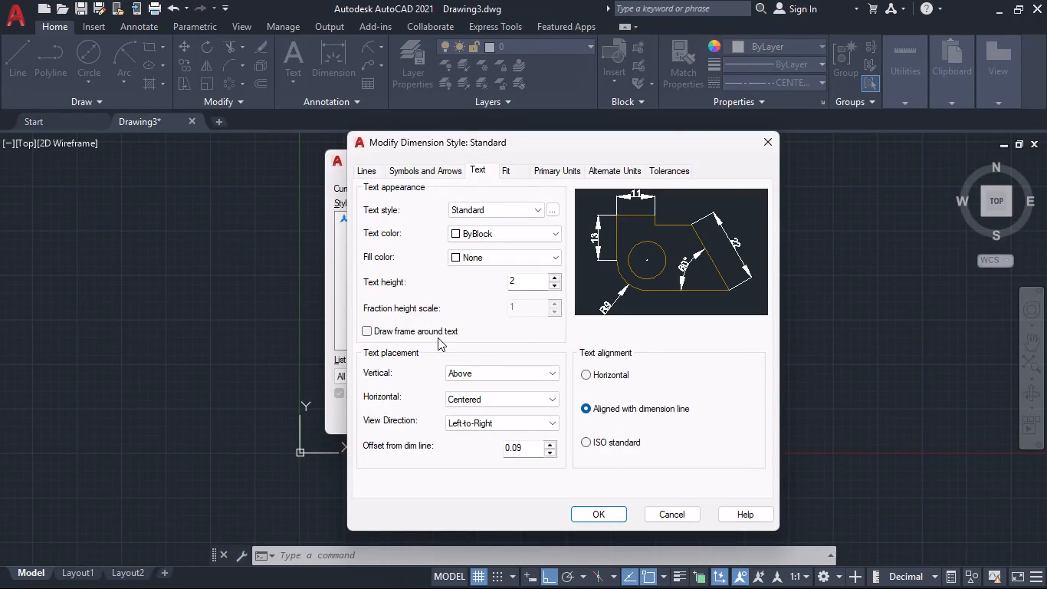
pyautogui.doubleClick(523, 287)
pyautogui.press('5')
pyautogui.press('Return')
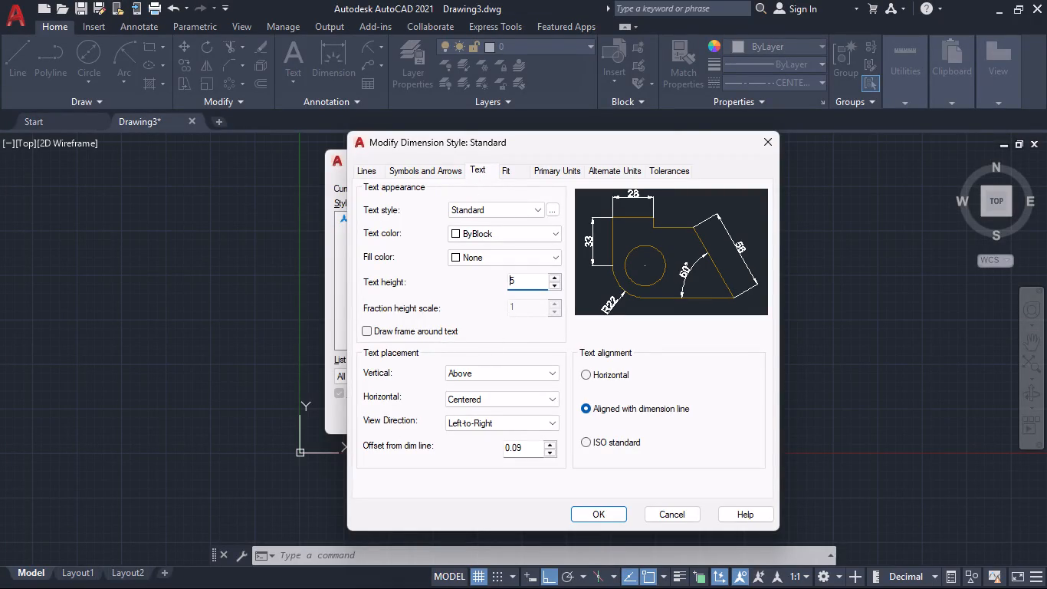
pyautogui.click(559, 174)
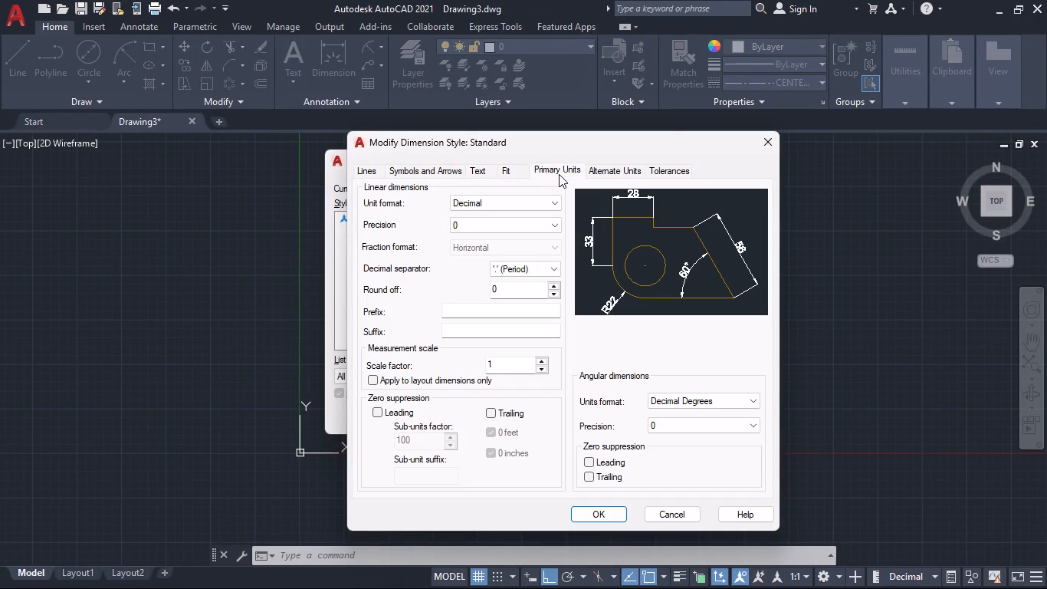
pyautogui.click(602, 169)
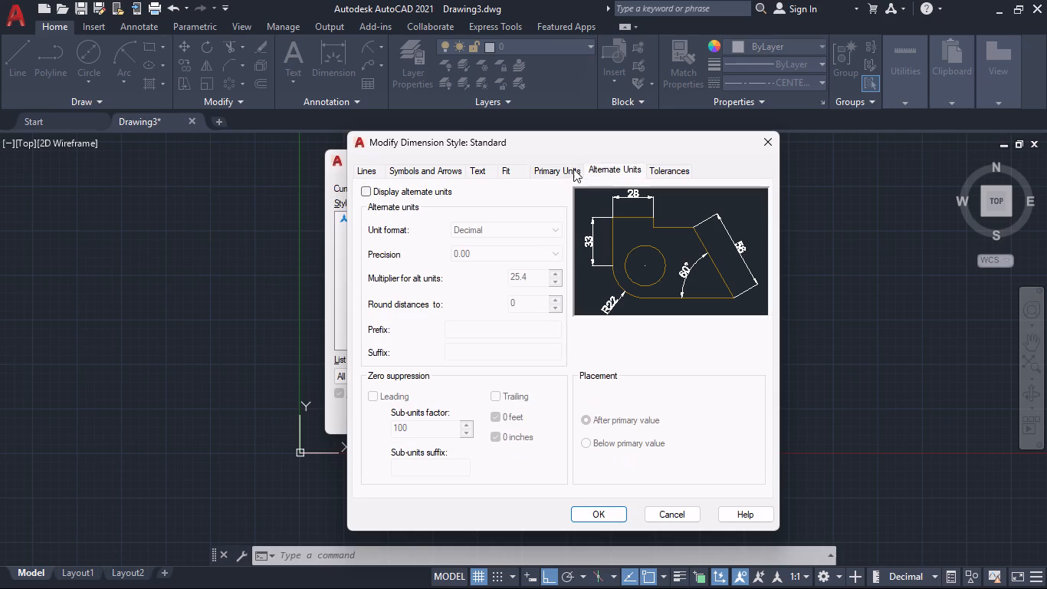
pyautogui.click(566, 170)
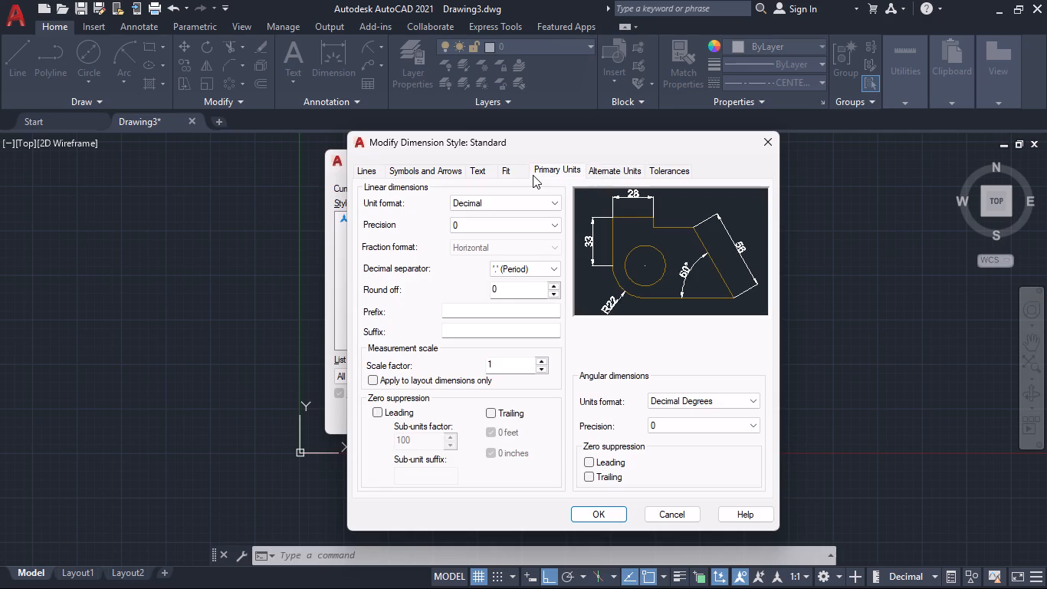
pyautogui.click(516, 177)
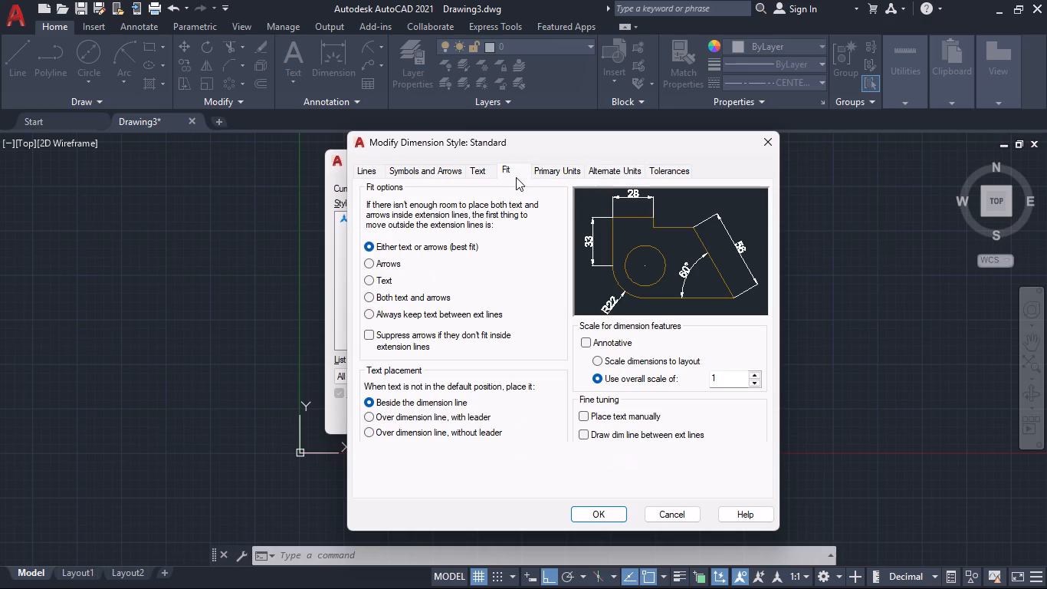
pyautogui.click(481, 173)
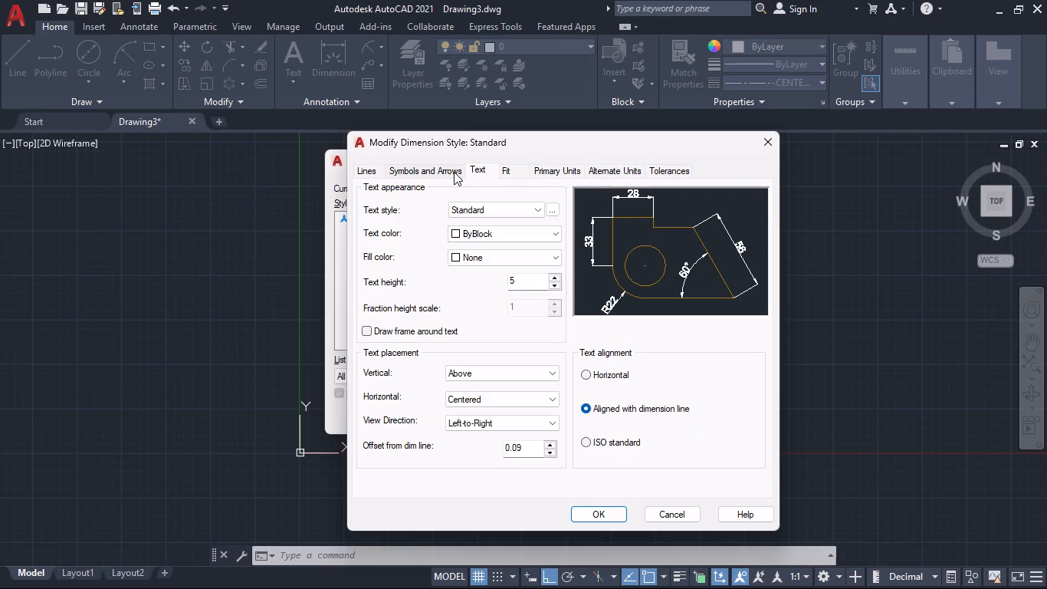
pyautogui.click(454, 172)
pyautogui.click(481, 172)
pyautogui.click(596, 512)
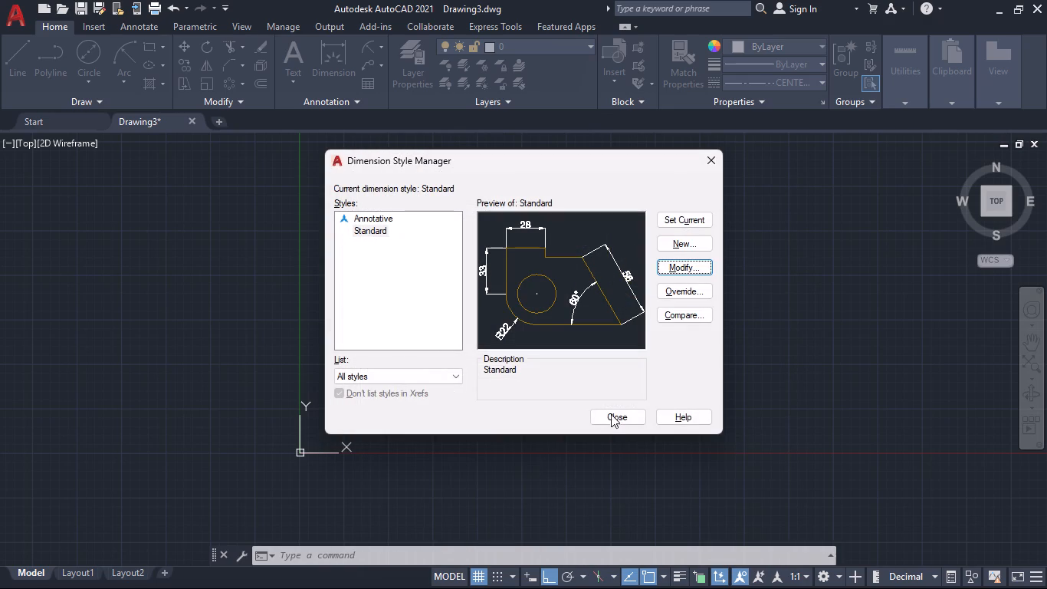
pyautogui.click(694, 216)
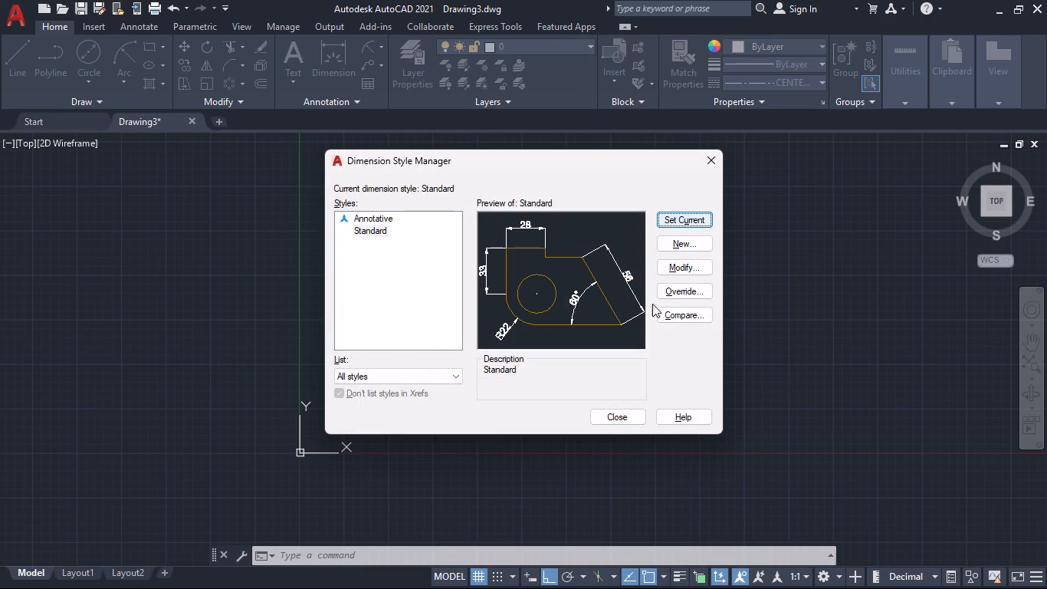
pyautogui.click(615, 410)
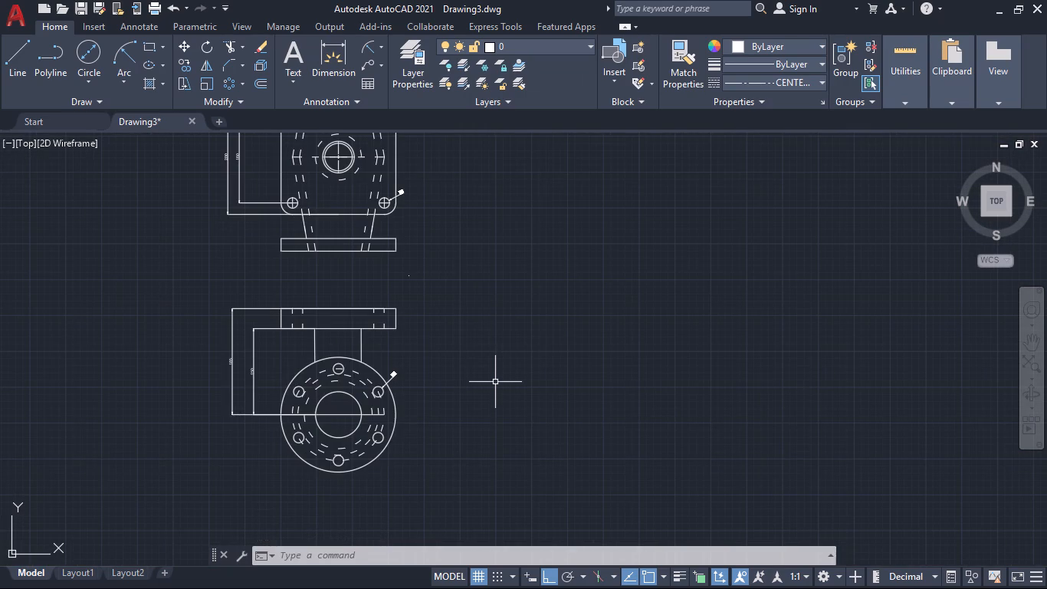
# Save the drawing in the Documents folder under the file name Valve.
pyautogui.hotkey('ctrl', 's')
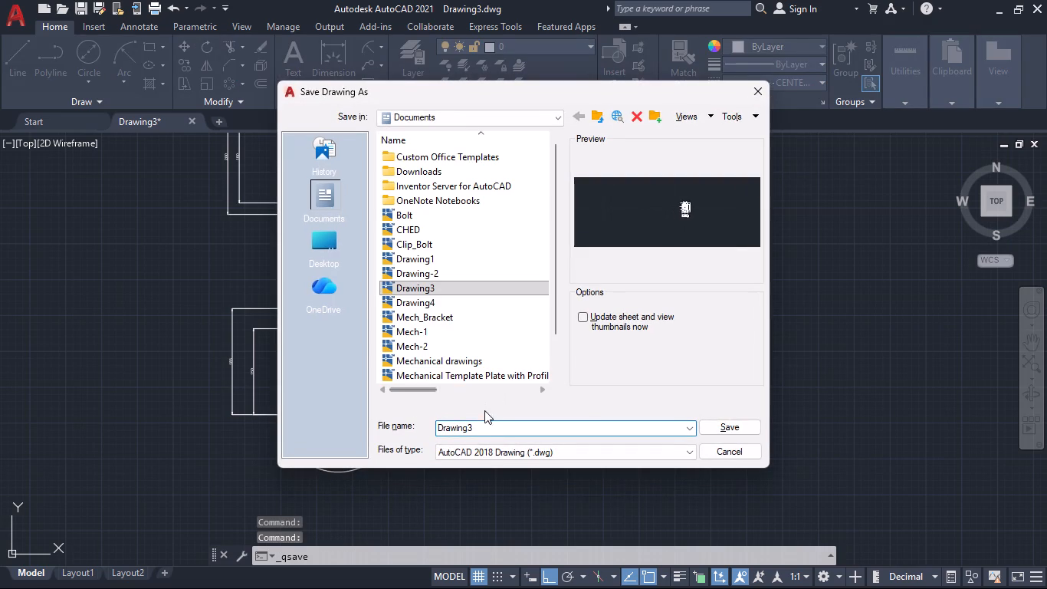
pyautogui.doubleClick(484, 429)
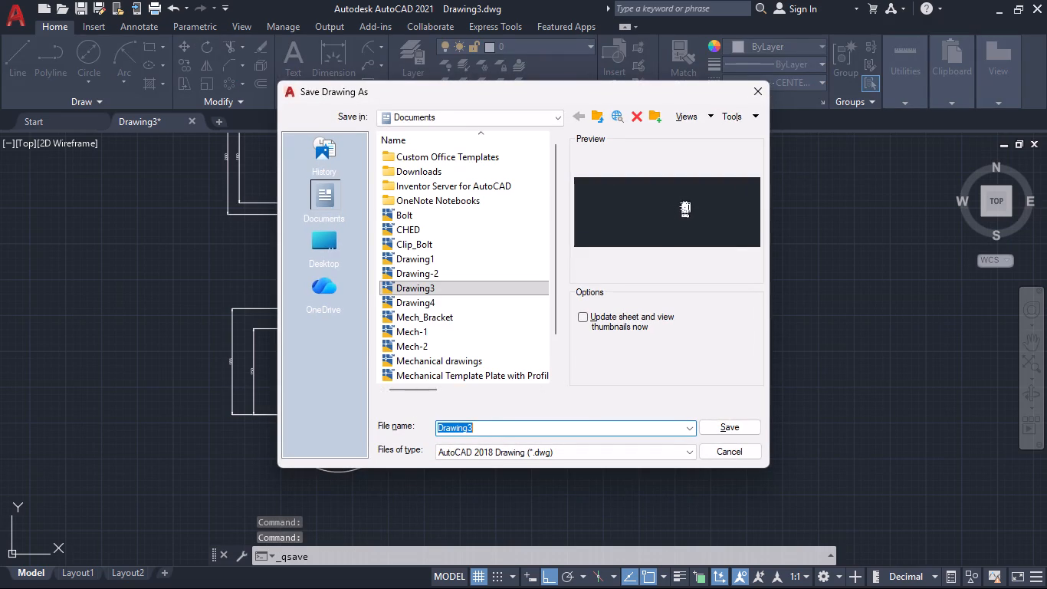
pyautogui.press('BackSpace')
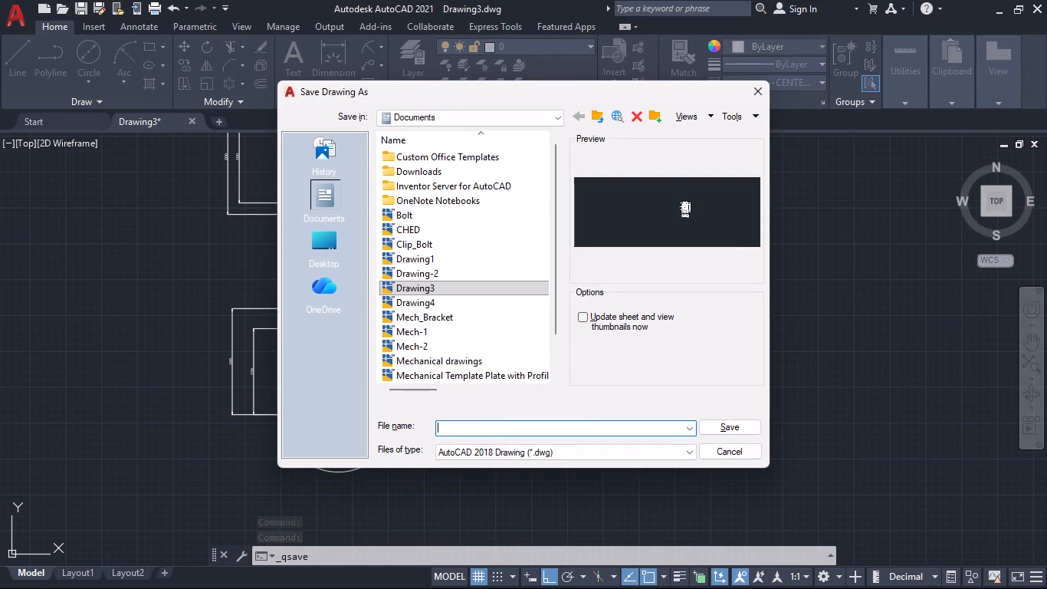
pyautogui.write('Valve')
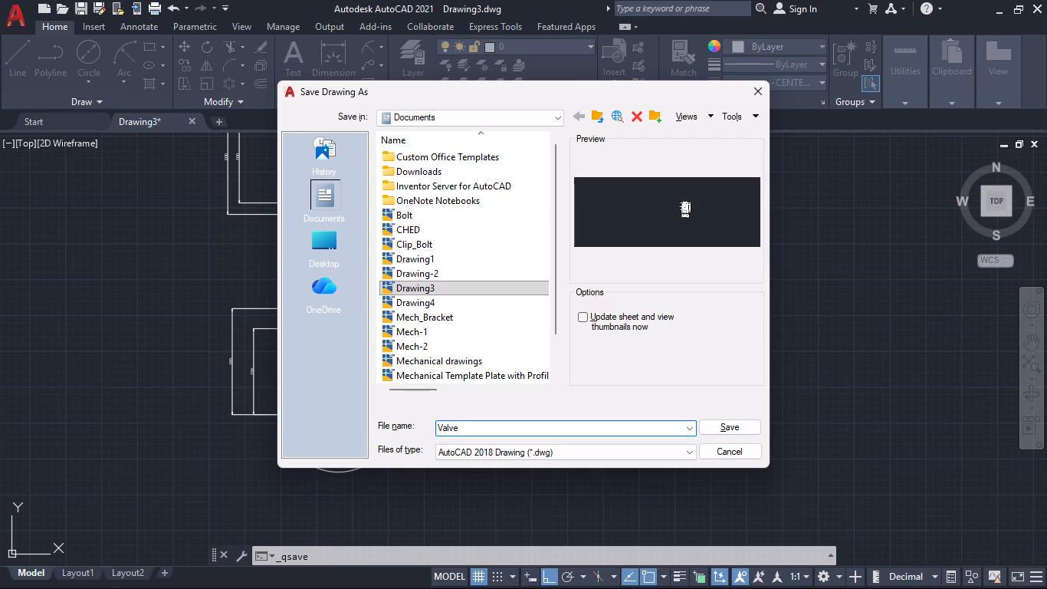
pyautogui.press('Return')
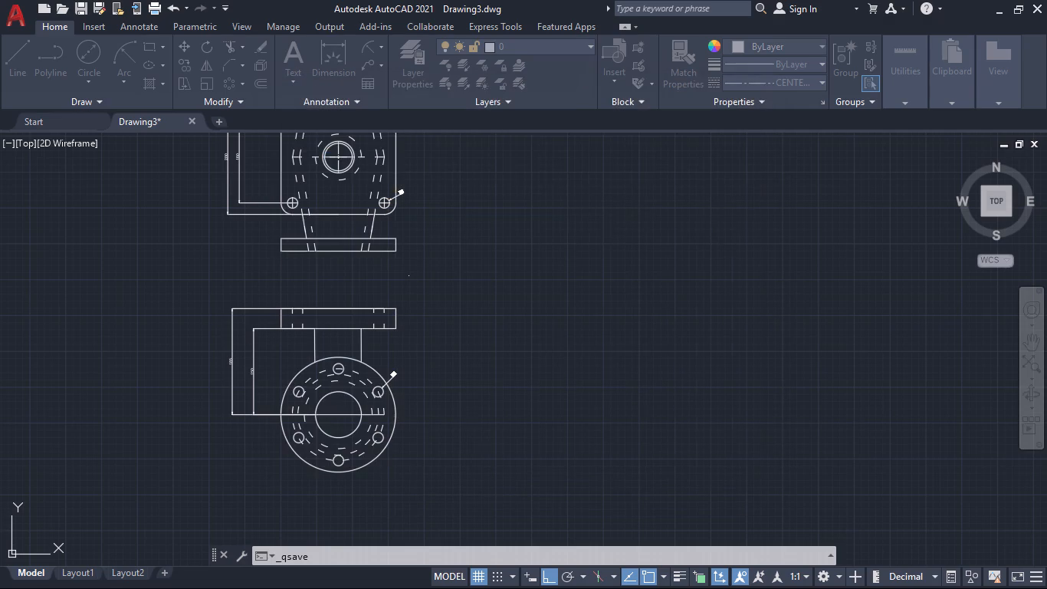